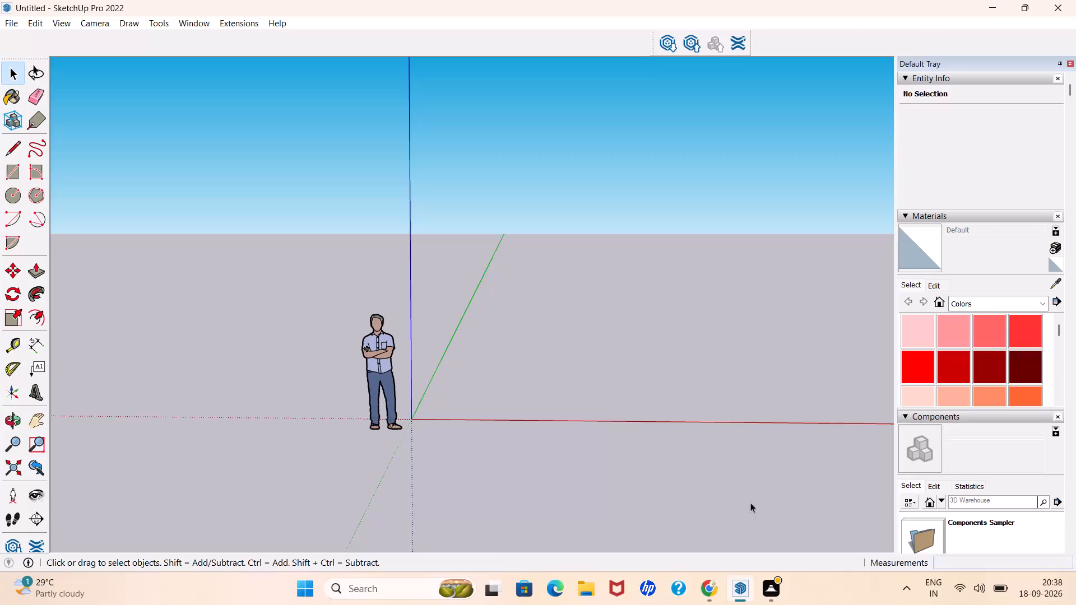
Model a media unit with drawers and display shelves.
Draw a vertical rectangle about 9' 4 1/2" wide by 6' high in the open area beyond the red axis.
{"action": "scroll", "coordinate": [583, 343], "scroll_direction": "down", "scroll_amount": 5}
{"action": "scroll", "coordinate": [527, 378], "scroll_direction": "up", "scroll_amount": 2}
{"action": "middle_click_drag", "start_coordinate": [525, 413], "coordinate": [542, 417]}
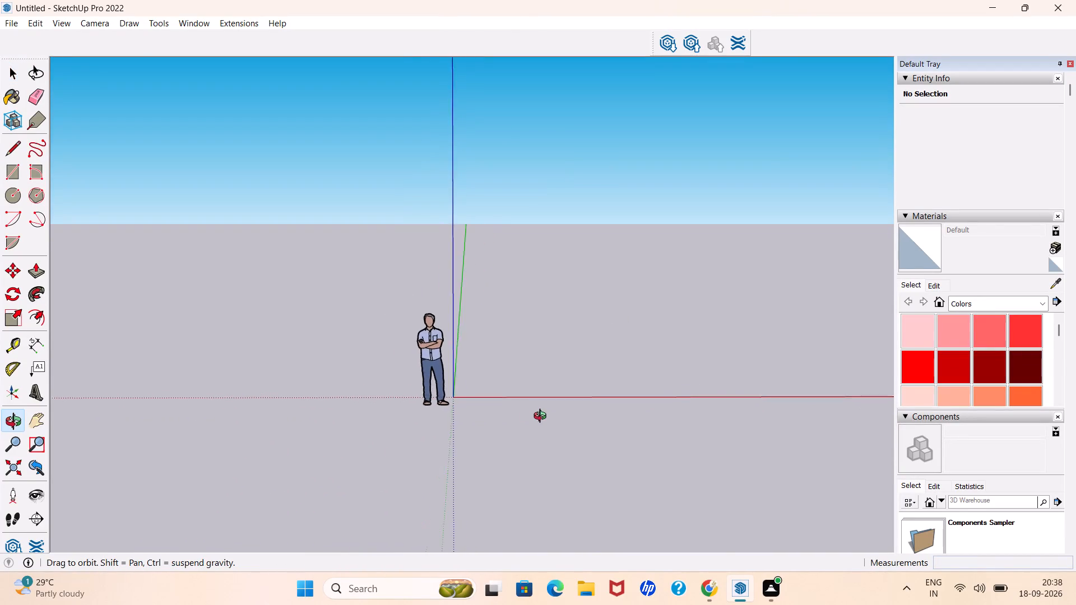
{"action": "middle_click_drag", "start_coordinate": [542, 417], "coordinate": [637, 452]}
{"action": "scroll", "coordinate": [772, 150], "scroll_direction": "up", "scroll_amount": 18}
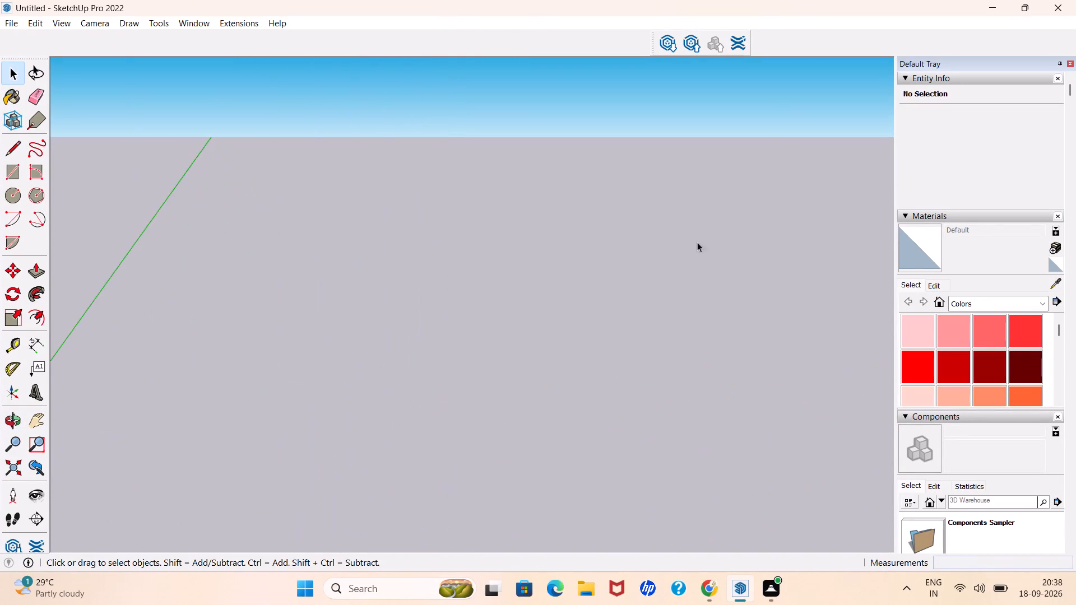
{"action": "middle_click_drag", "start_coordinate": [602, 287], "coordinate": [599, 259]}
{"action": "scroll", "coordinate": [593, 241], "scroll_direction": "up", "scroll_amount": 2}
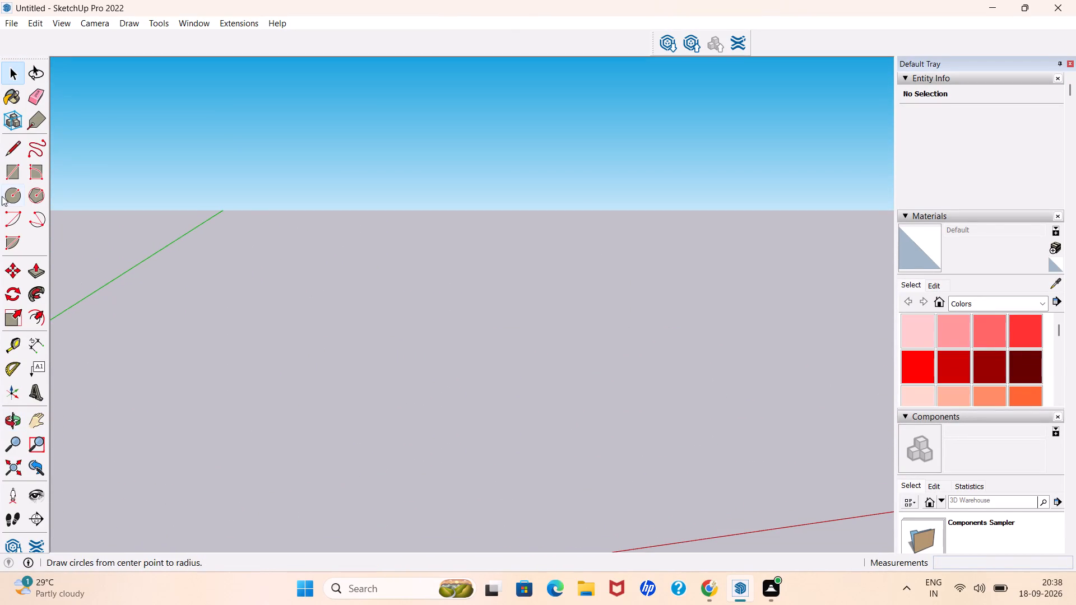
{"action": "left_click", "coordinate": [13, 170]}
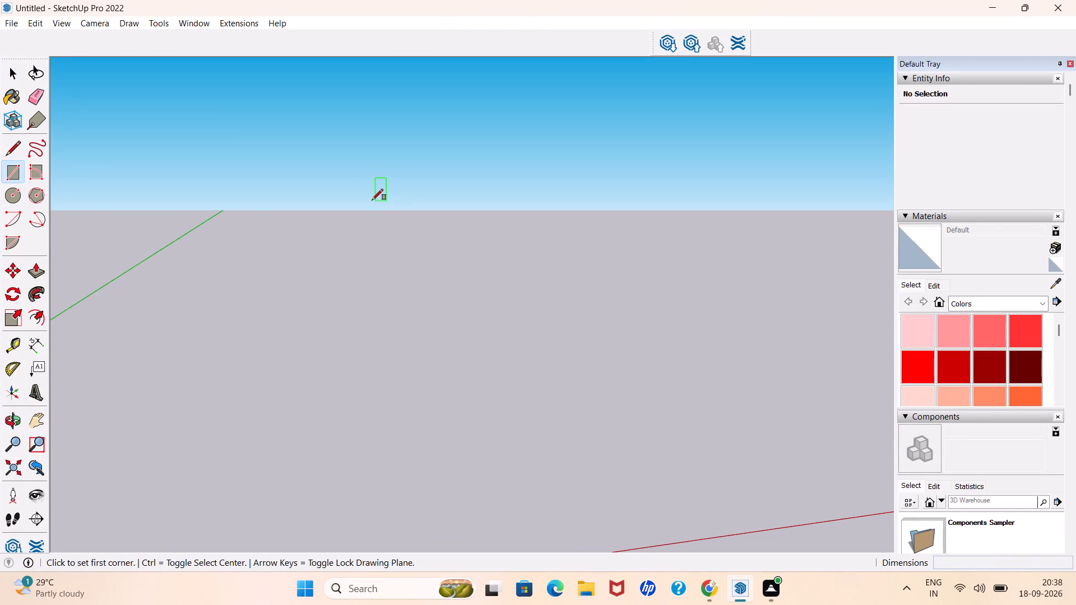
{"action": "left_click_drag", "start_coordinate": [372, 200], "coordinate": [377, 204]}
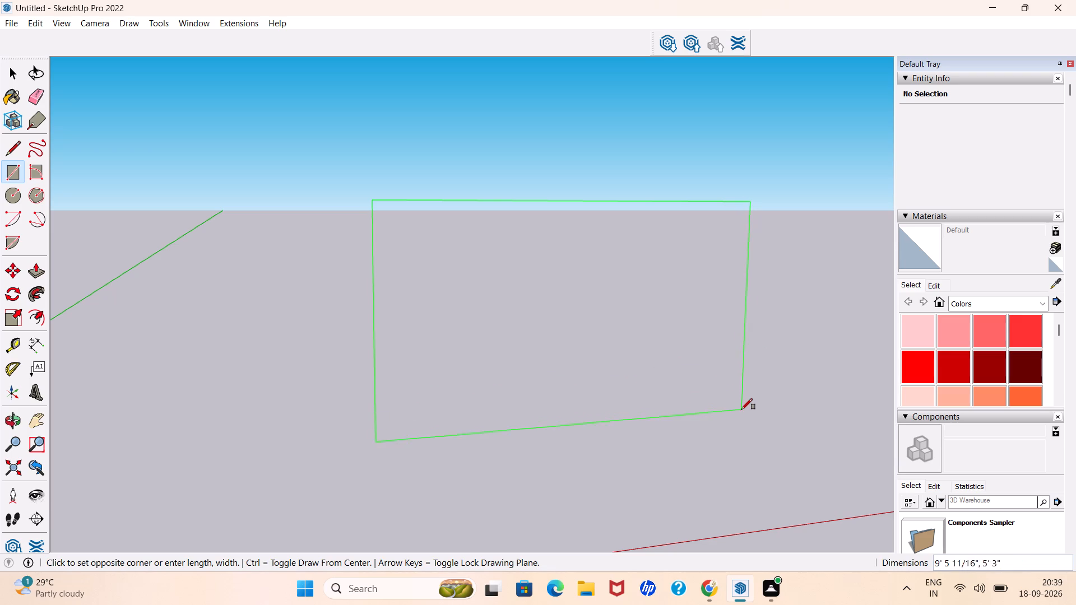
{"action": "left_click", "coordinate": [737, 436]}
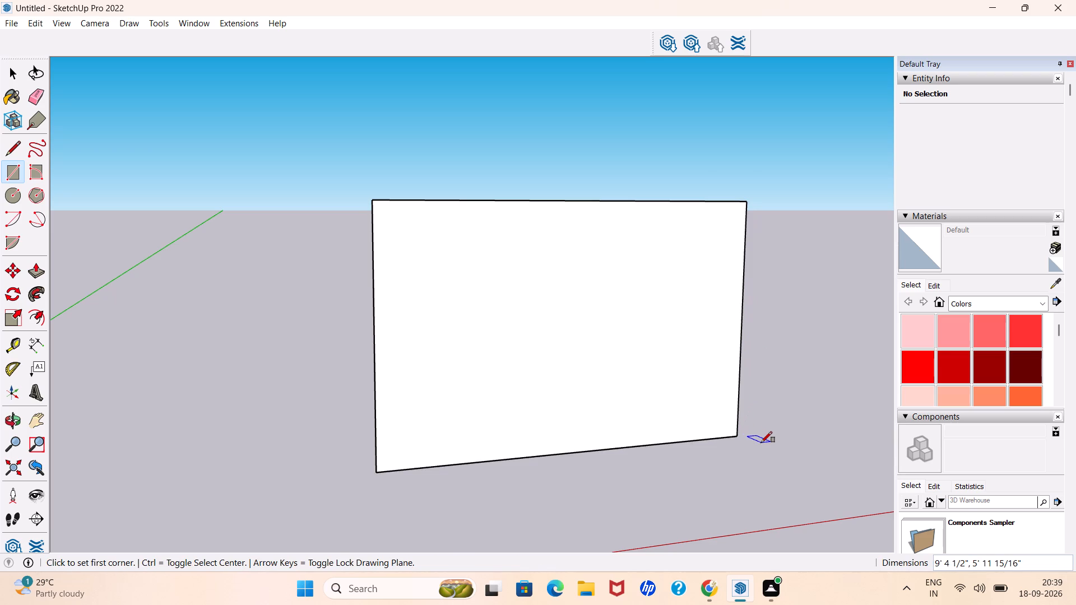
{"action": "key", "text": "space"}
Push/Pull the rectangle's face to make an upright slab about 8 1/4" thick.
{"action": "scroll", "coordinate": [376, 320], "scroll_direction": "down", "scroll_amount": 4}
{"action": "scroll", "coordinate": [230, 304], "scroll_direction": "down", "scroll_amount": 4}
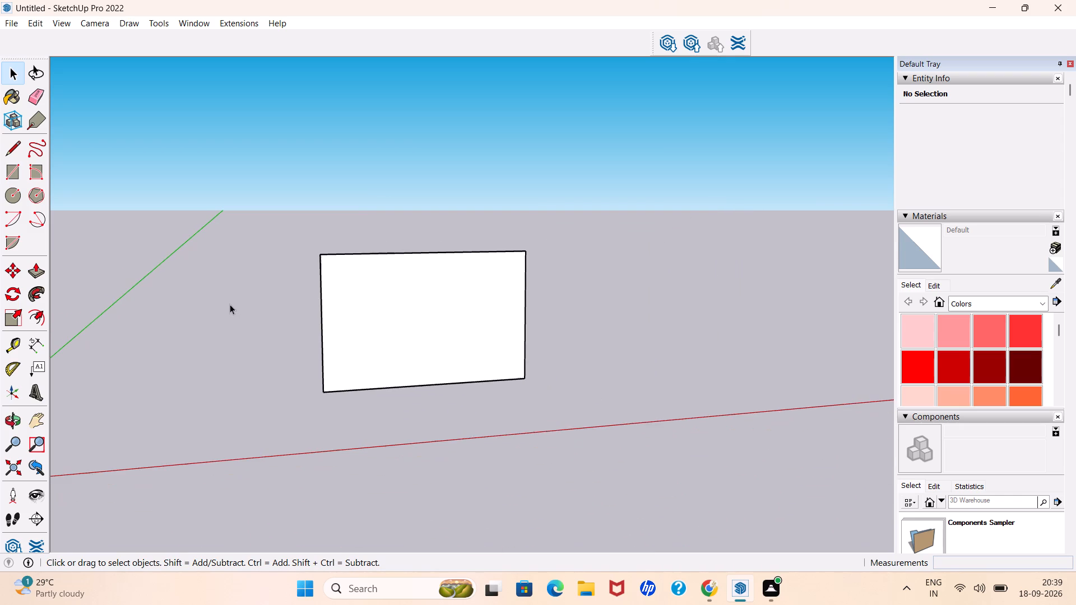
{"action": "middle_click_drag", "start_coordinate": [540, 315], "coordinate": [449, 305]}
{"action": "scroll", "coordinate": [436, 288], "scroll_direction": "up", "scroll_amount": 2}
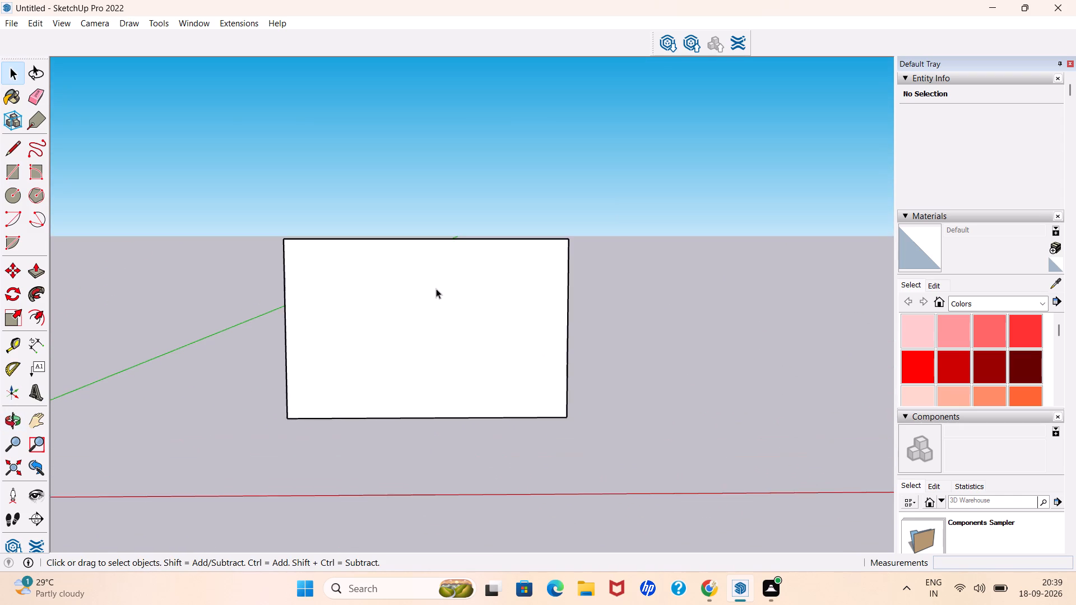
{"action": "scroll", "coordinate": [436, 288], "scroll_direction": "up", "scroll_amount": 4}
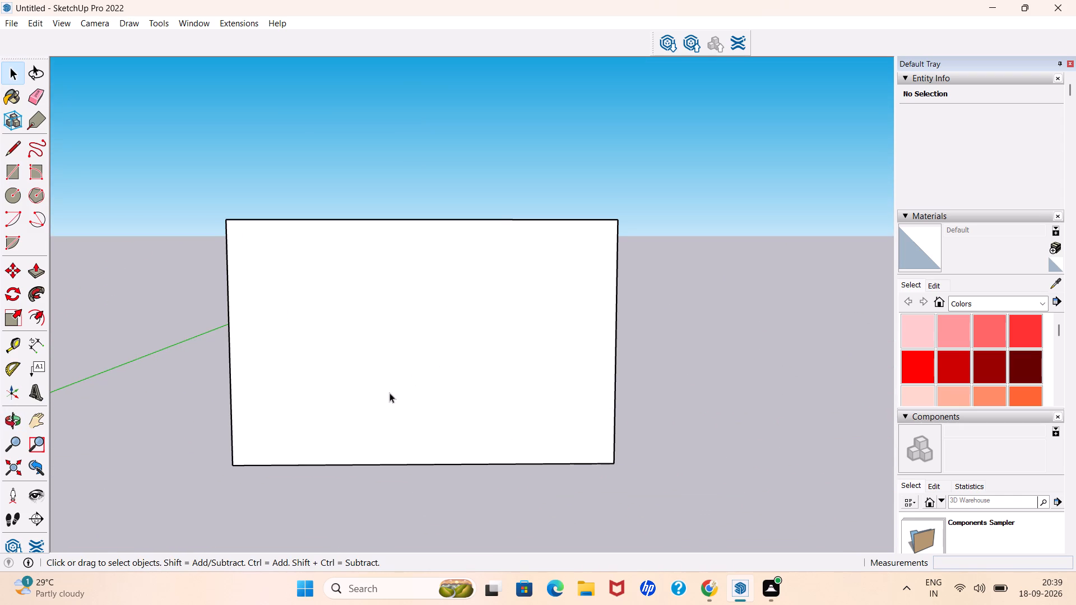
{"action": "left_click", "coordinate": [36, 276]}
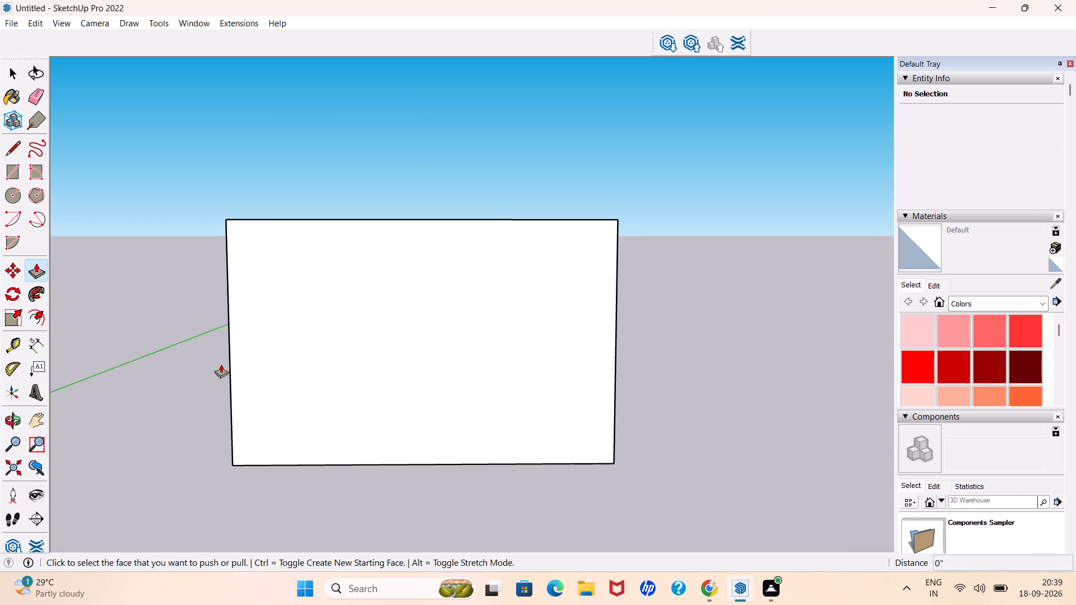
{"action": "left_click", "coordinate": [430, 392]}
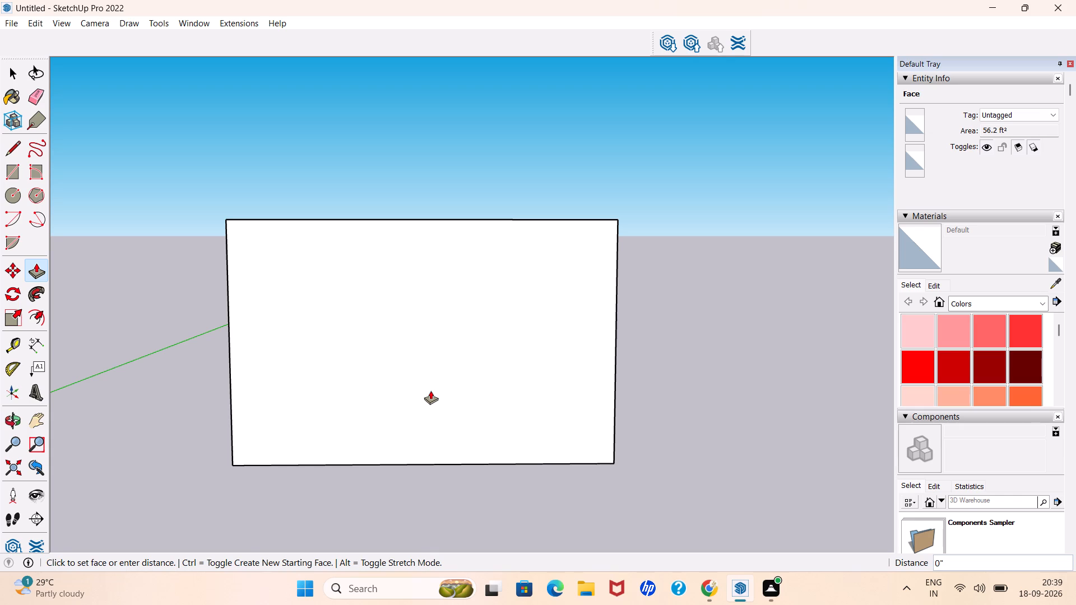
{"action": "scroll", "coordinate": [428, 398], "scroll_direction": "down", "scroll_amount": 3}
{"action": "middle_click_drag", "start_coordinate": [428, 398], "coordinate": [425, 404]}
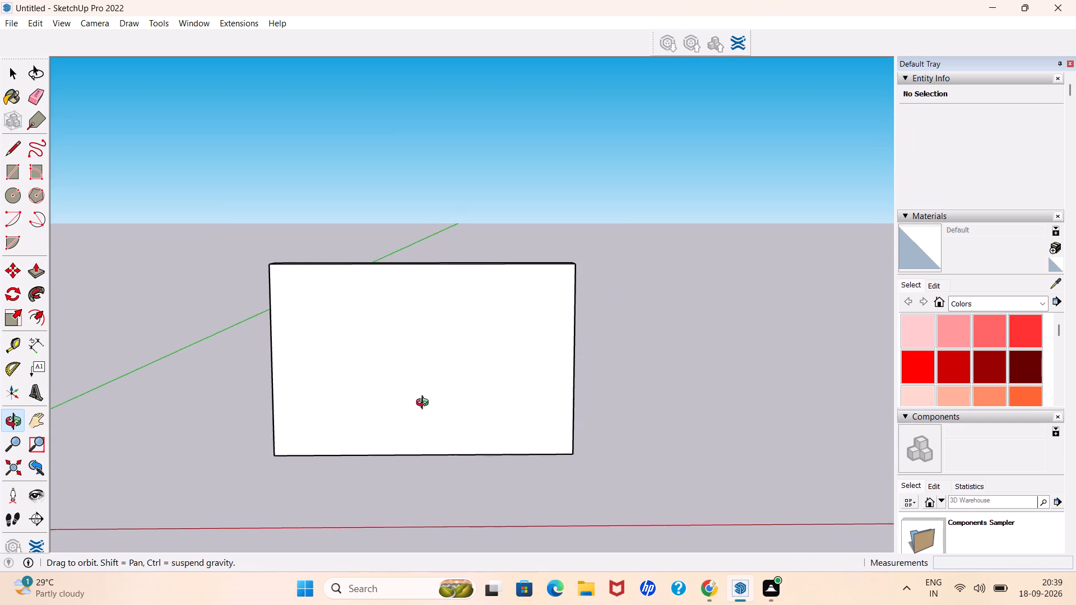
{"action": "middle_click_drag", "start_coordinate": [425, 404], "coordinate": [271, 430]}
{"action": "middle_click_drag", "start_coordinate": [464, 415], "coordinate": [464, 416]}
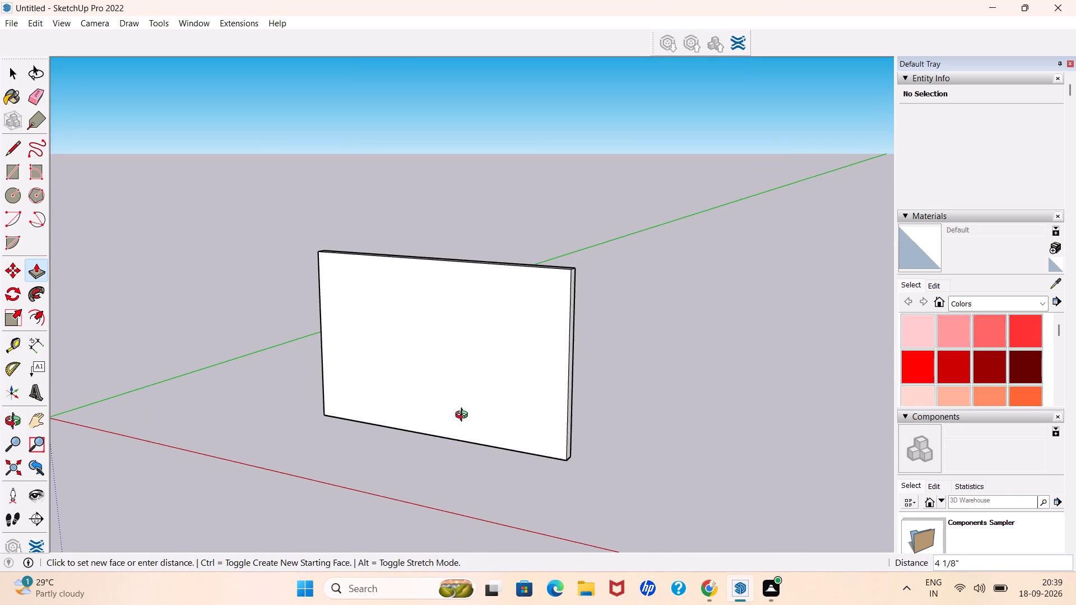
{"action": "middle_click_drag", "start_coordinate": [464, 416], "coordinate": [346, 463]}
{"action": "scroll", "coordinate": [358, 462], "scroll_direction": "down", "scroll_amount": 1}
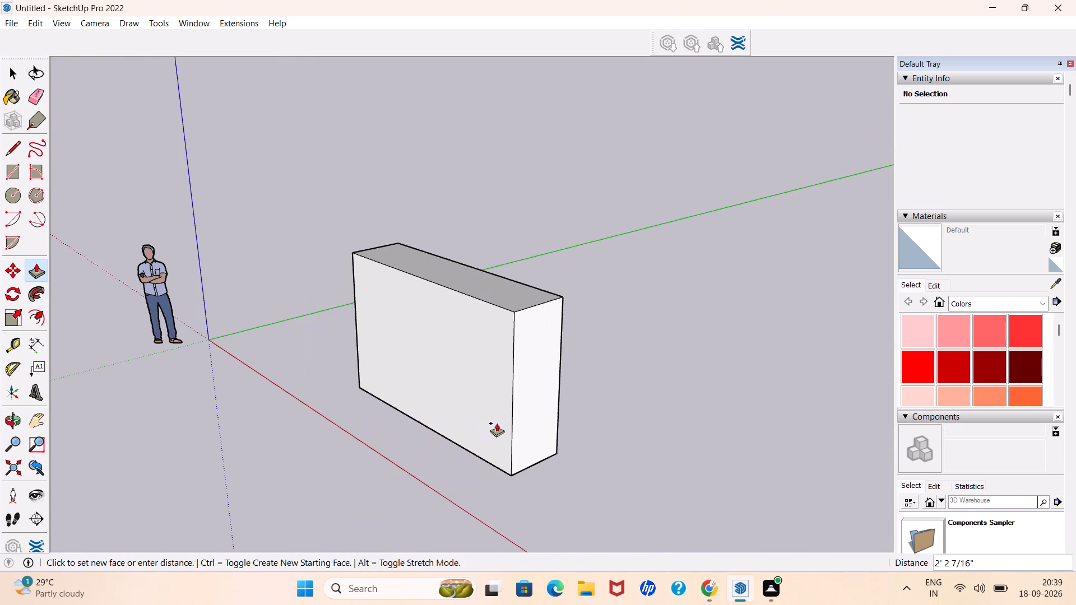
{"action": "left_click", "coordinate": [460, 422]}
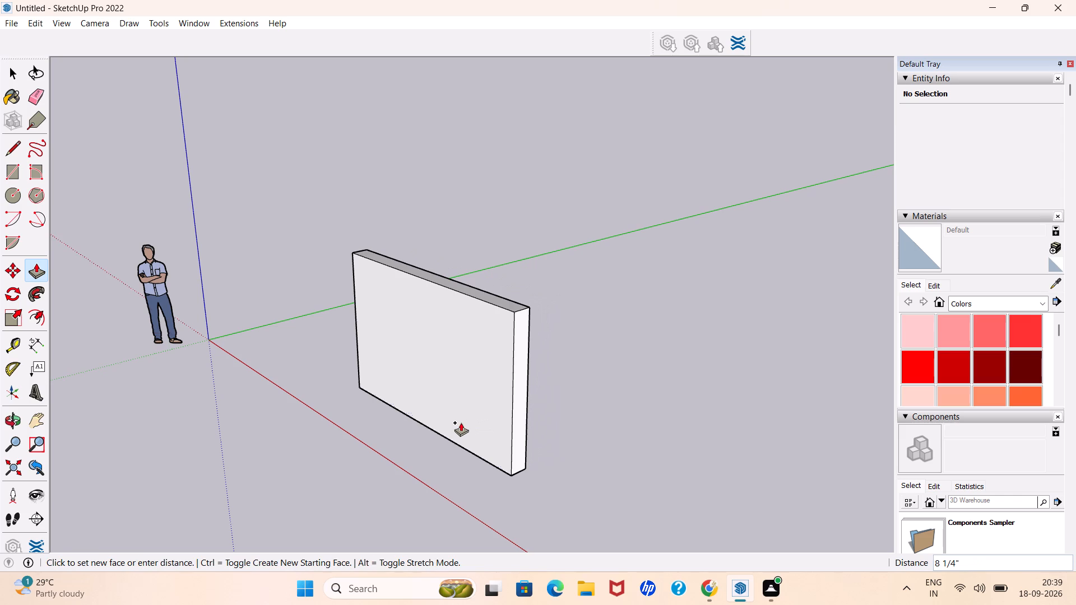
{"action": "key", "text": "space"}
Select the whole slab, move it about 14' 6" farther away from the scale figure, and clear the selection.
{"action": "triple_click", "coordinate": [467, 407]}
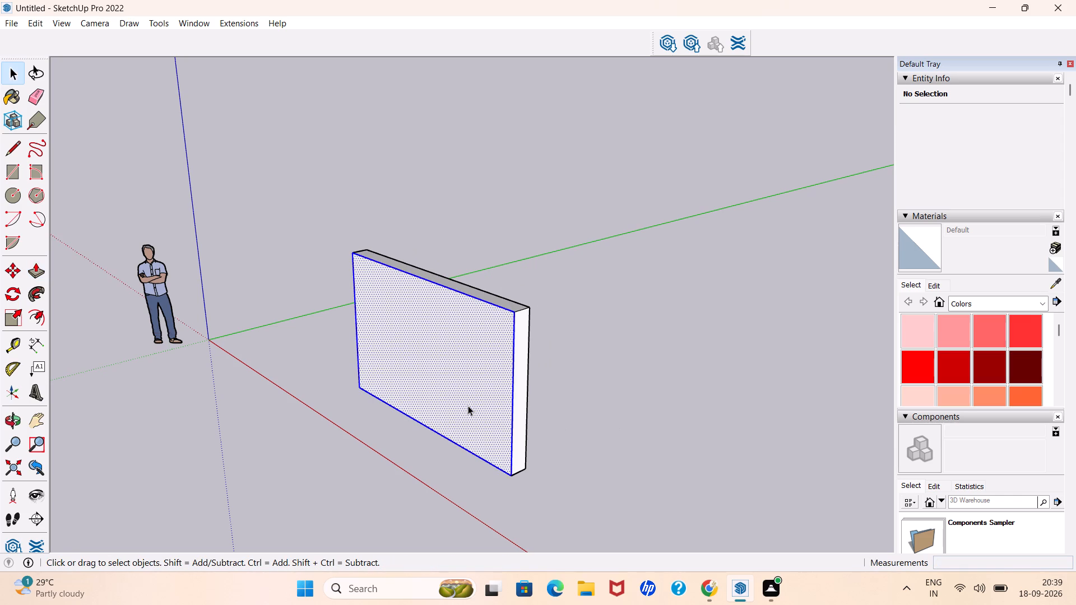
{"action": "triple_click", "coordinate": [468, 406]}
{"action": "left_click", "coordinate": [468, 406]}
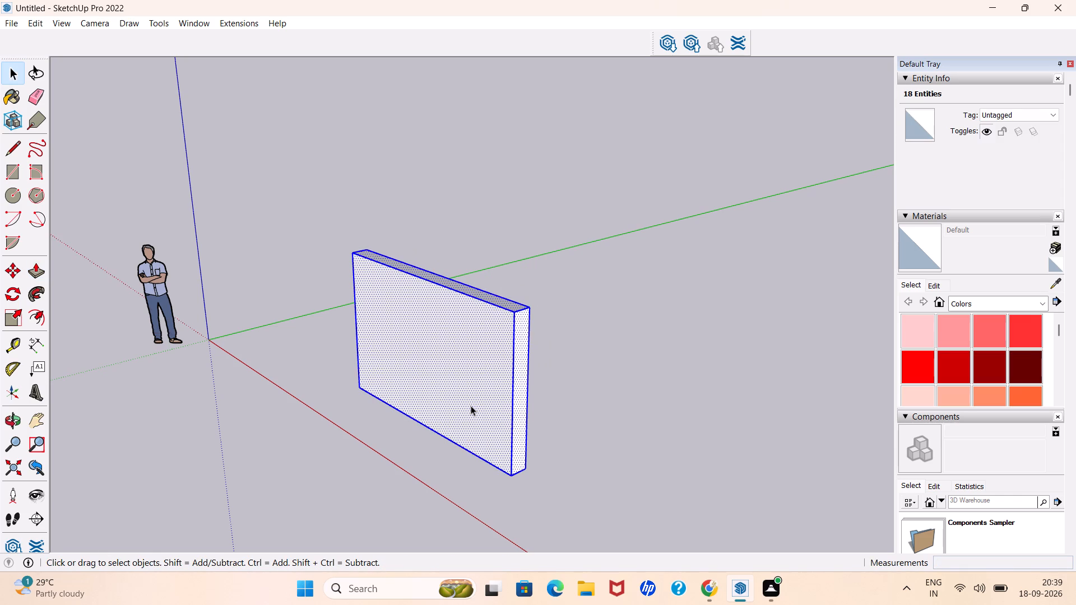
{"action": "key", "text": "m"}
{"action": "left_click", "coordinate": [471, 406]}
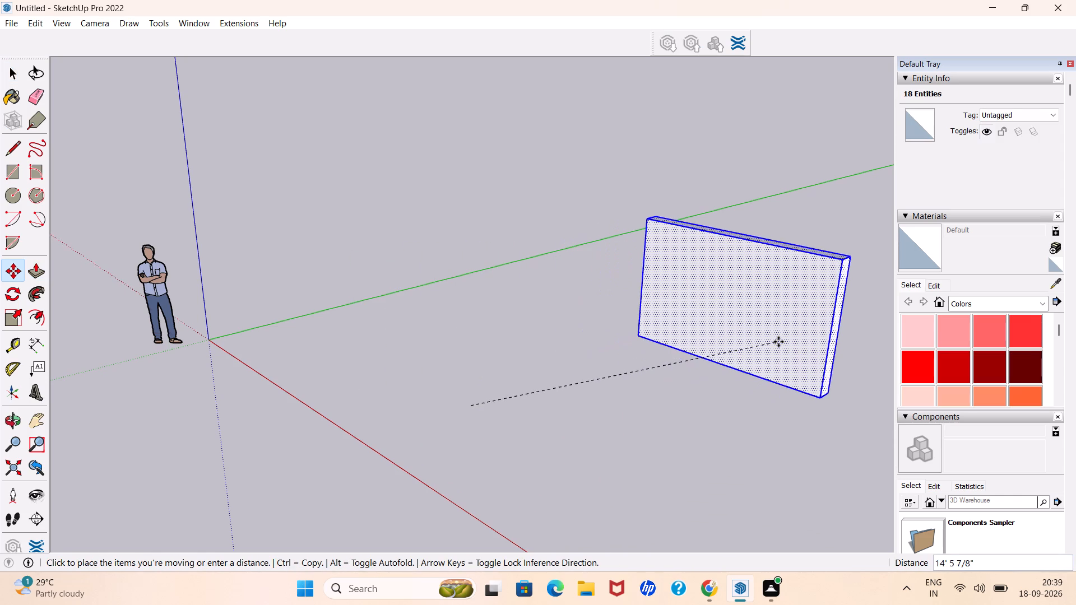
{"action": "left_click", "coordinate": [778, 342]}
{"action": "key", "text": "space"}
{"action": "scroll", "coordinate": [498, 365], "scroll_direction": "down", "scroll_amount": 5}
{"action": "middle_click_drag", "start_coordinate": [432, 405], "coordinate": [514, 302]}
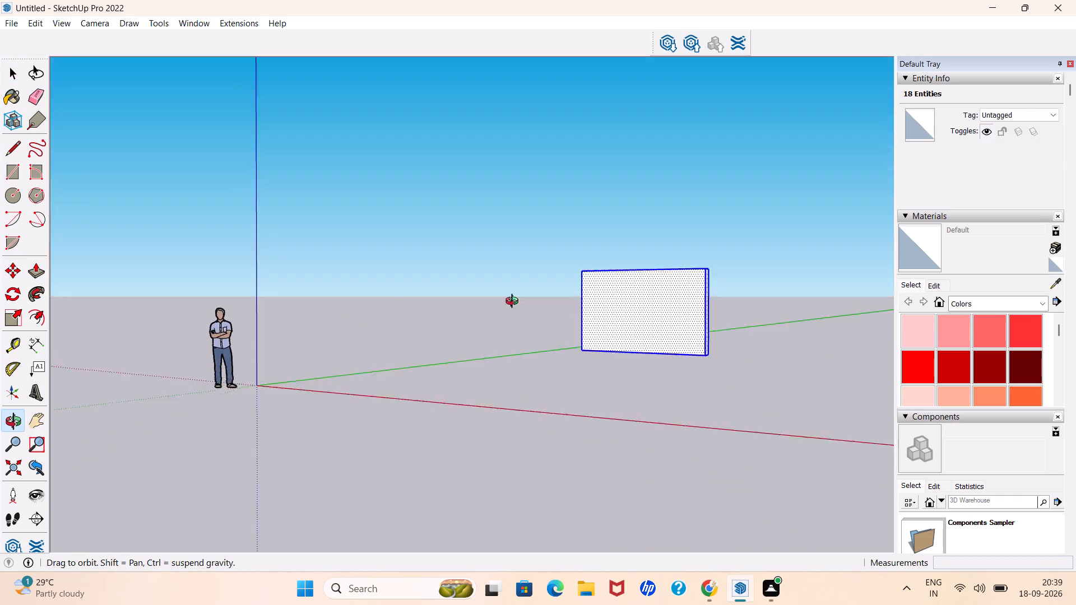
{"action": "middle_click_drag", "start_coordinate": [514, 302], "coordinate": [719, 366]}
{"action": "scroll", "coordinate": [689, 310], "scroll_direction": "up", "scroll_amount": 8}
{"action": "left_click", "coordinate": [686, 307]}
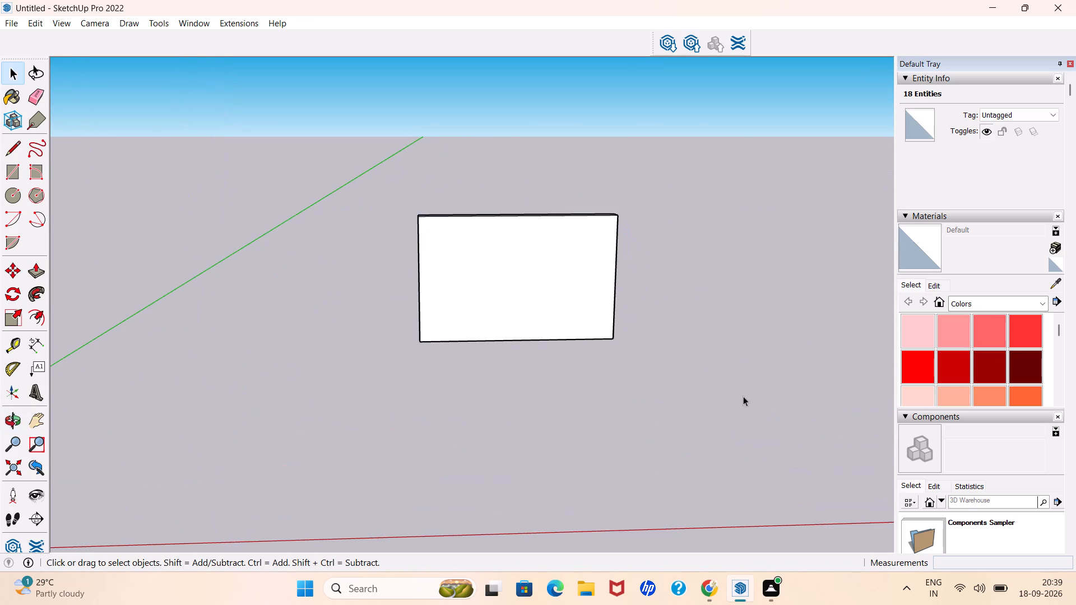
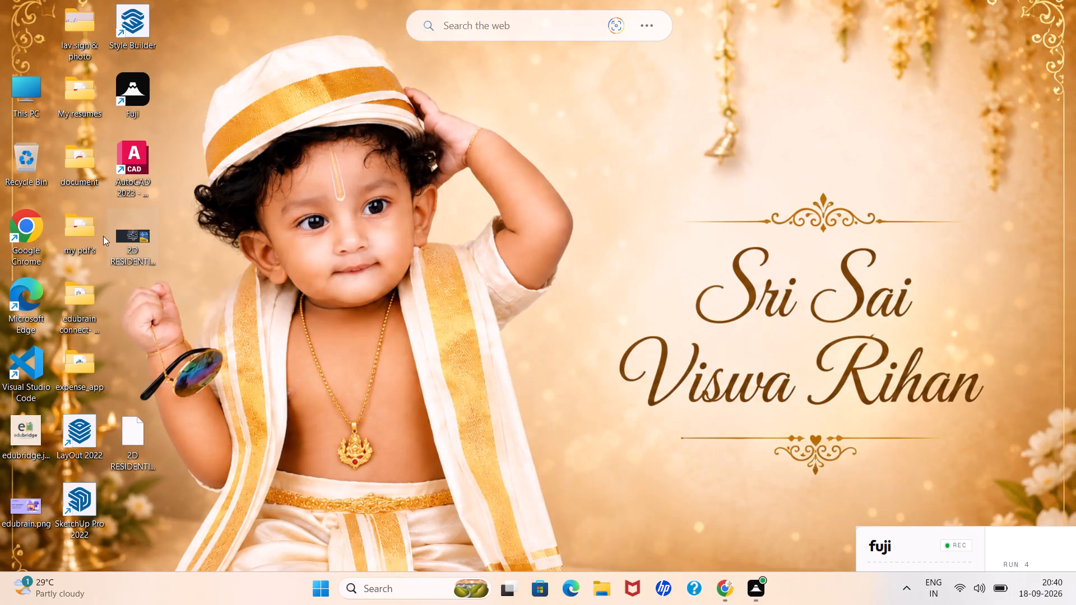
Launch SketchUp Pro 2022 from the desktop.
{"action": "double_click", "coordinate": [85, 490]}
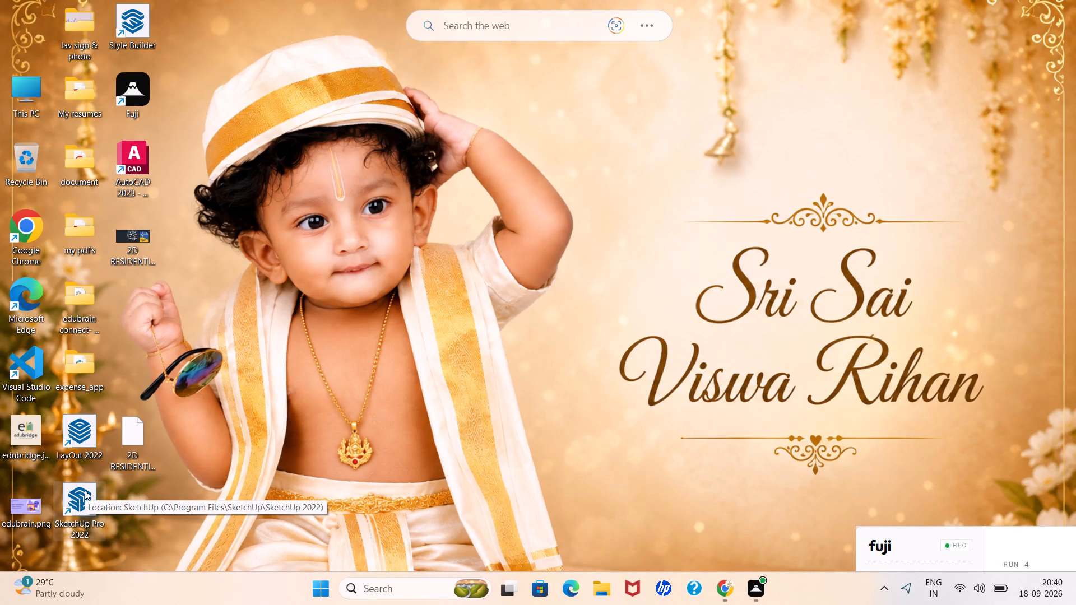
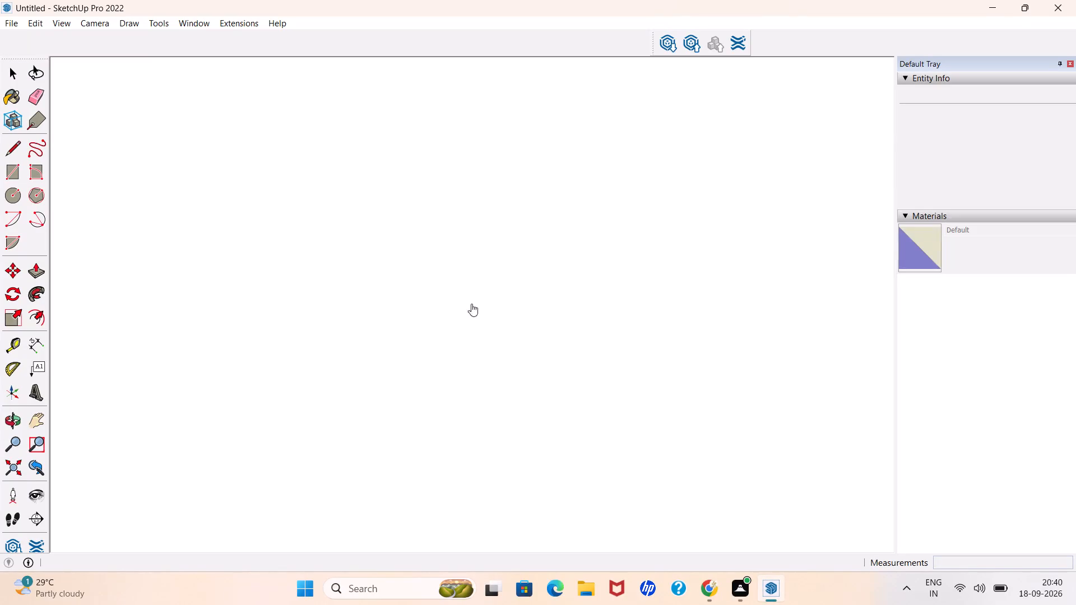
Draw a freehand rectangular face flat on the ground plane, in the open area between the green and red axes.
{"action": "scroll", "coordinate": [439, 331], "scroll_direction": "down", "scroll_amount": 9}
{"action": "middle_click_drag", "start_coordinate": [394, 388], "coordinate": [606, 378]}
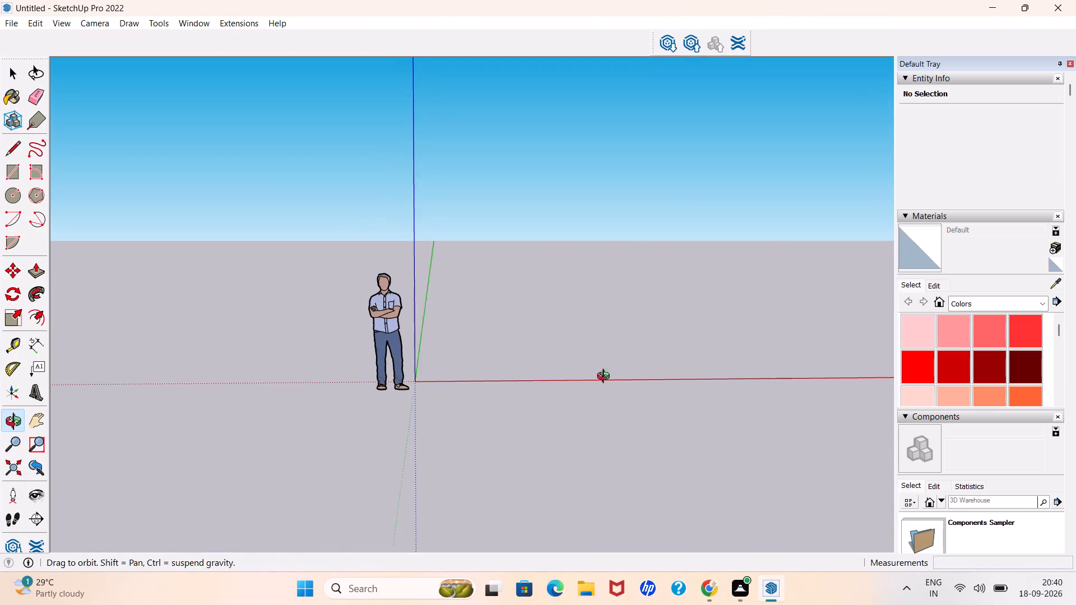
{"action": "middle_click_drag", "start_coordinate": [606, 378], "coordinate": [631, 376]}
{"action": "scroll", "coordinate": [611, 324], "scroll_direction": "up", "scroll_amount": 20}
{"action": "scroll", "coordinate": [611, 324], "scroll_direction": "up", "scroll_amount": 4}
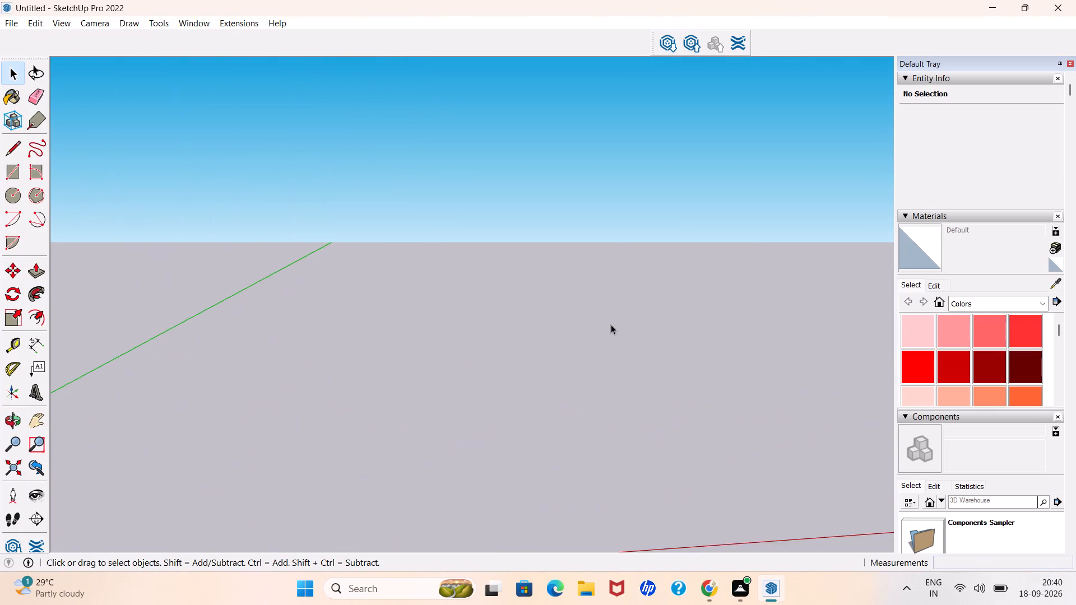
{"action": "scroll", "coordinate": [611, 324], "scroll_direction": "up", "scroll_amount": 10}
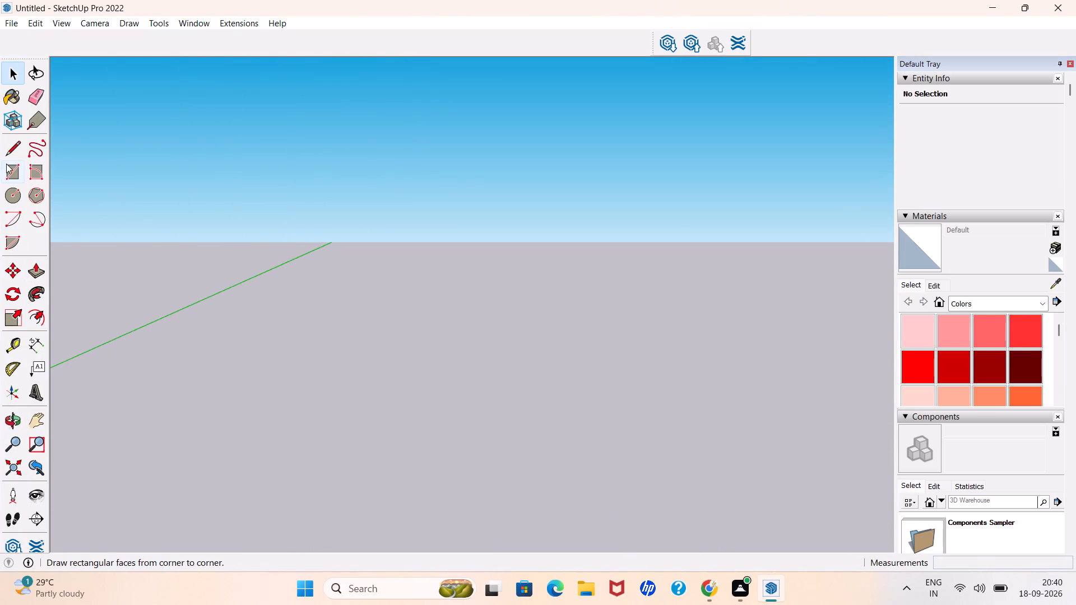
{"action": "left_click", "coordinate": [18, 173]}
{"action": "left_click_drag", "start_coordinate": [398, 253], "coordinate": [412, 269]}
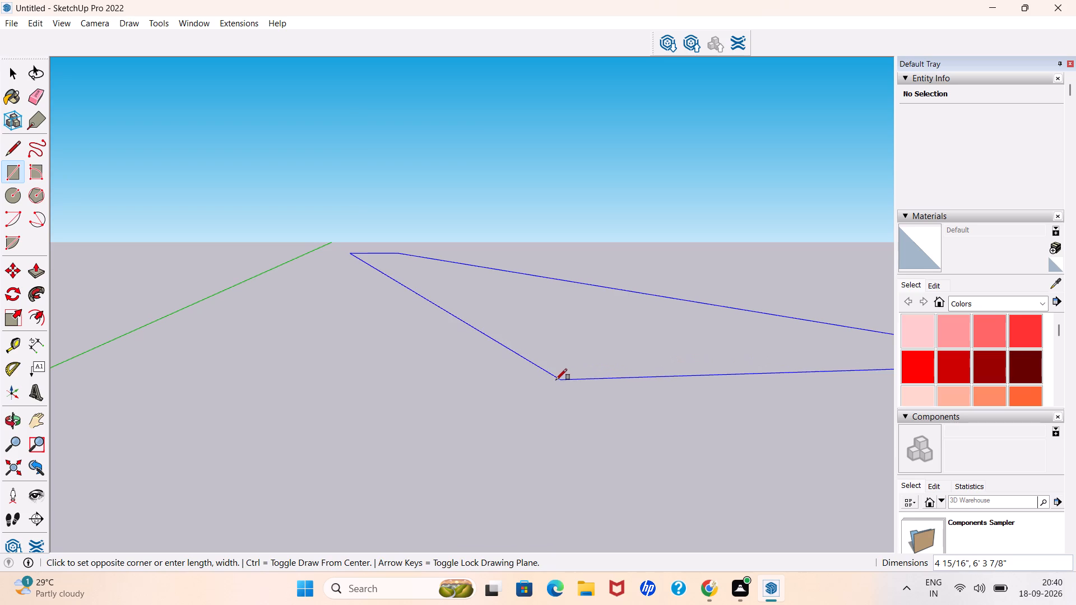
{"action": "left_click", "coordinate": [424, 436]}
{"action": "scroll", "coordinate": [477, 422], "scroll_direction": "down", "scroll_amount": 6}
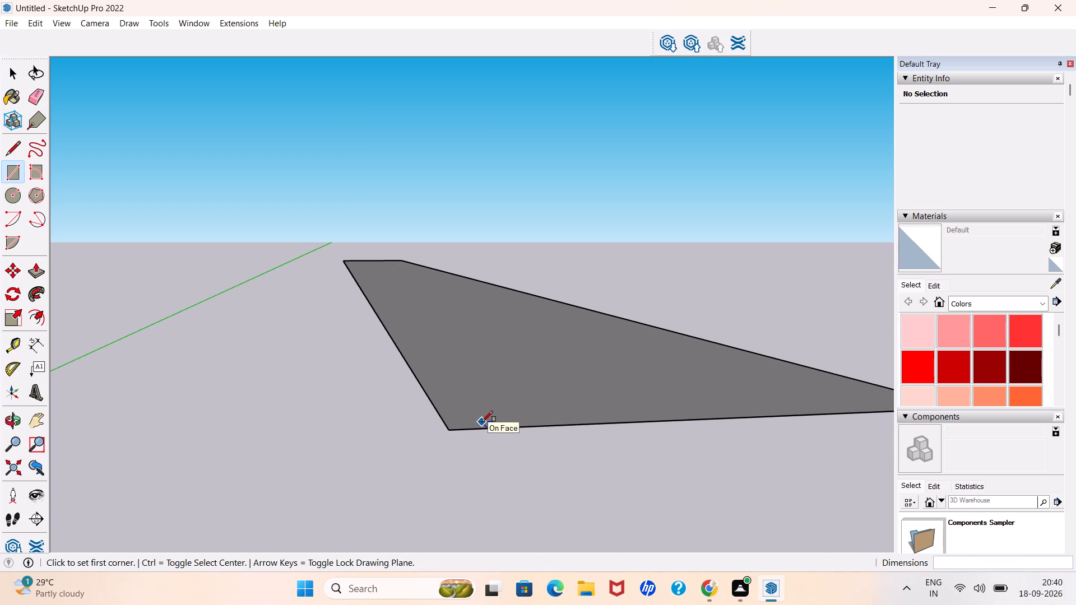
{"action": "key", "text": "space"}
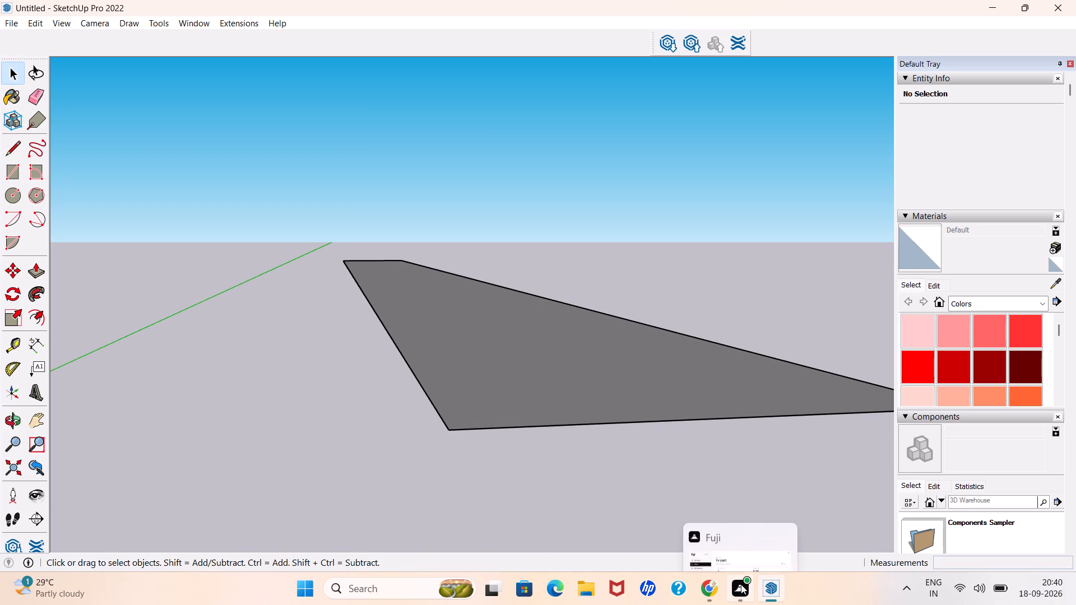
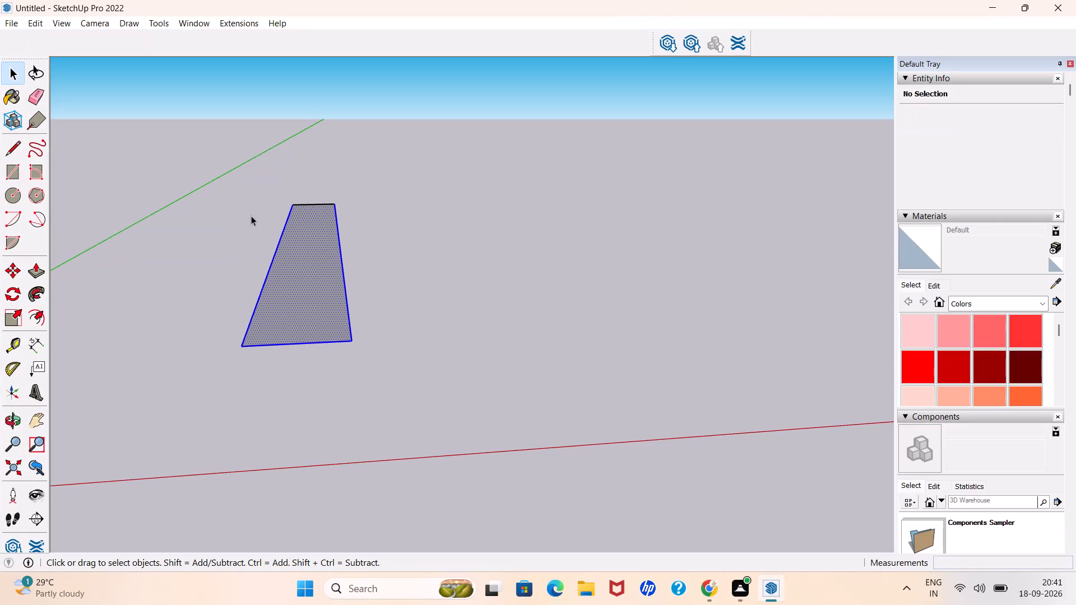
Delete the flat rectangular face on the ground plane together with its edges.
{"action": "left_click", "coordinate": [286, 241]}
{"action": "double_click", "coordinate": [287, 245]}
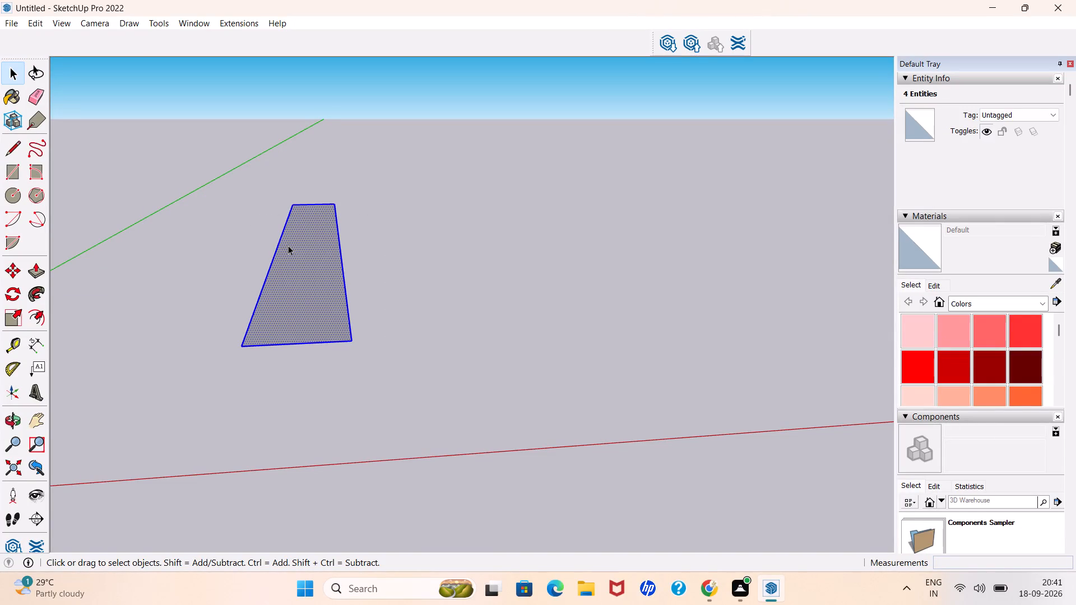
{"action": "key", "text": "Delete"}
Draw an upright rectangle about 3' 8 5/8" by 2' 3 9/16" parallel to the red axis, in the open area behind it.
{"action": "scroll", "coordinate": [350, 320], "scroll_direction": "down", "scroll_amount": 5}
{"action": "scroll", "coordinate": [688, 267], "scroll_direction": "up", "scroll_amount": 6}
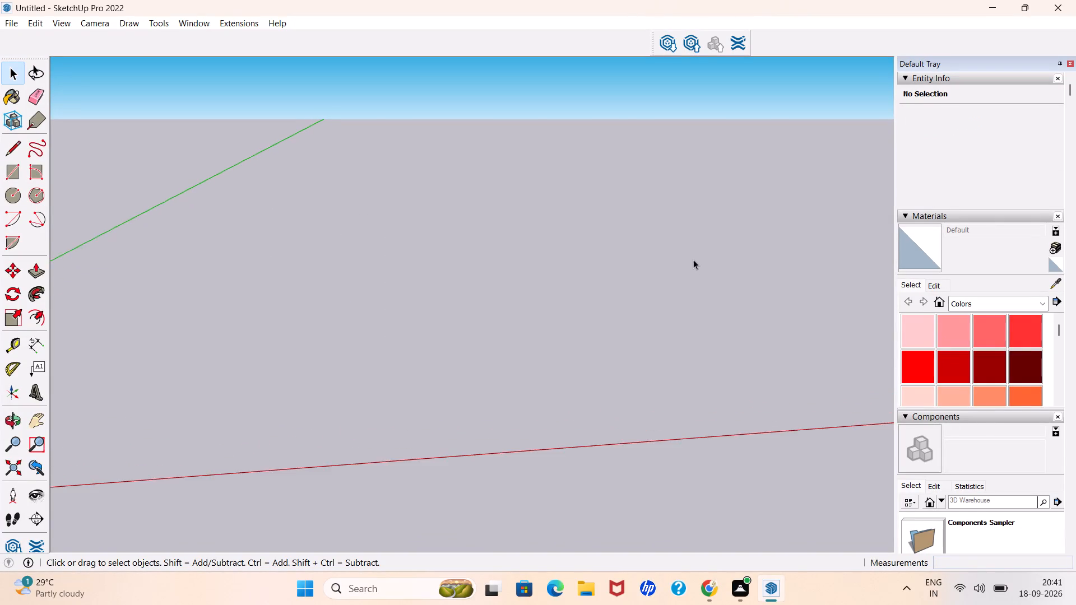
{"action": "scroll", "coordinate": [693, 259], "scroll_direction": "up", "scroll_amount": 20}
{"action": "scroll", "coordinate": [693, 259], "scroll_direction": "up", "scroll_amount": 7}
{"action": "middle_click_drag", "start_coordinate": [452, 463], "coordinate": [452, 438]}
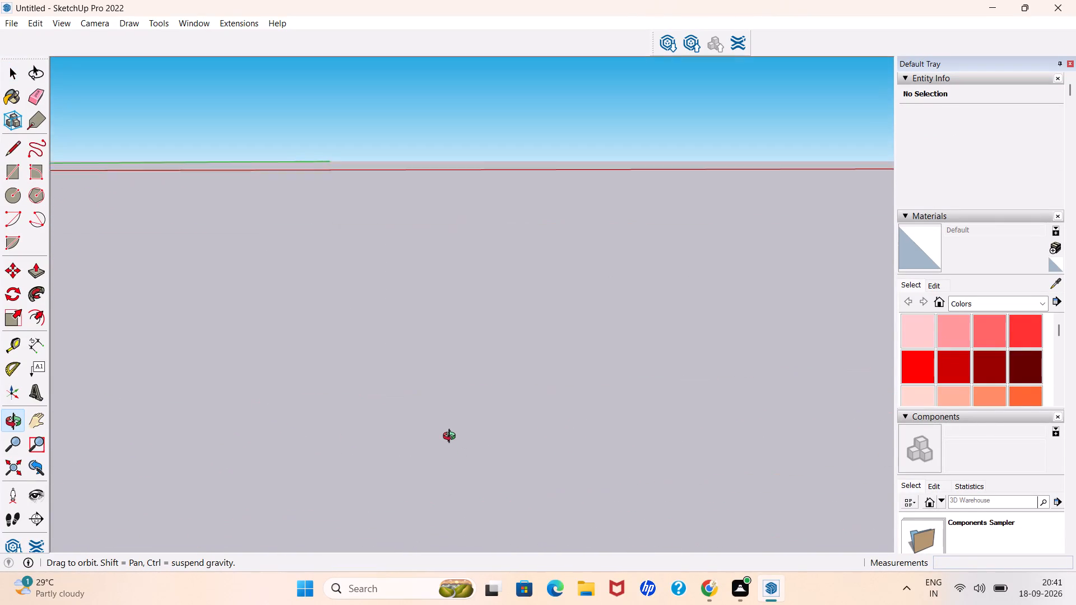
{"action": "middle_click_drag", "start_coordinate": [452, 438], "coordinate": [438, 460]}
{"action": "scroll", "coordinate": [560, 327], "scroll_direction": "up", "scroll_amount": 8}
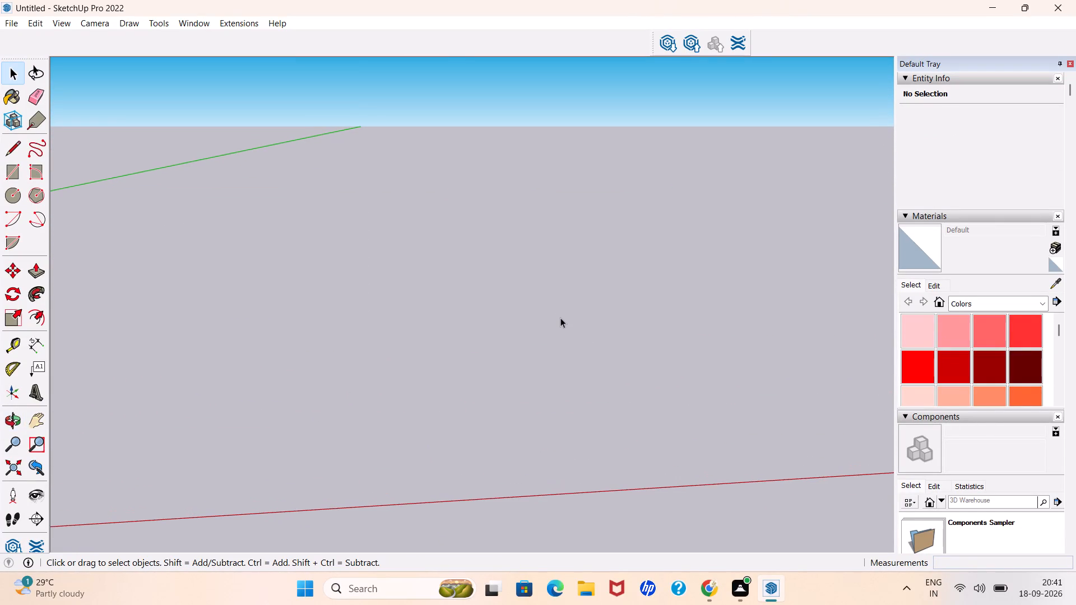
{"action": "left_click_drag", "start_coordinate": [11, 169], "coordinate": [16, 171]}
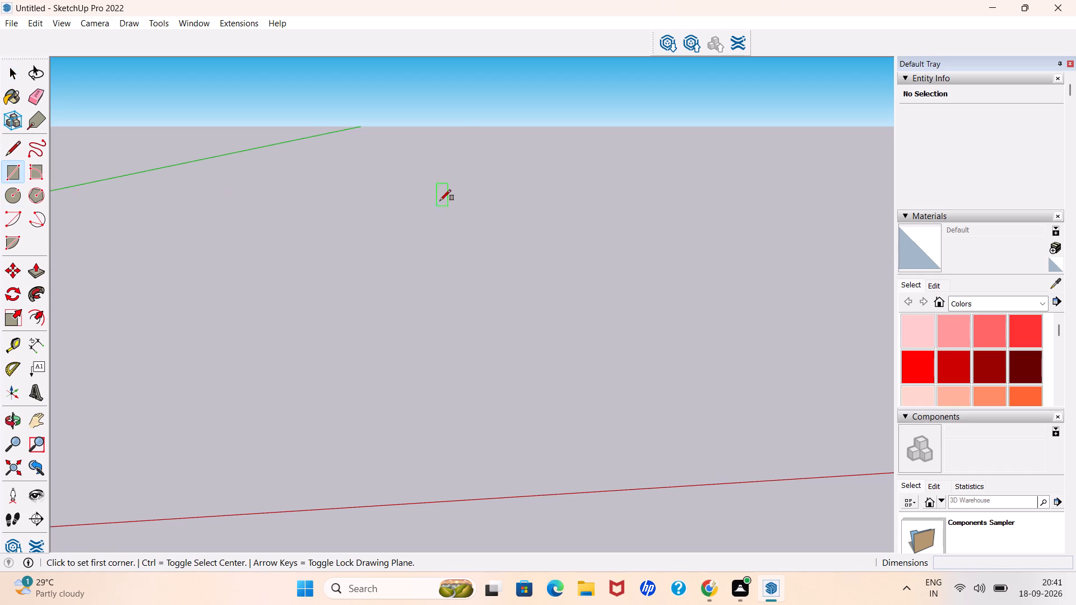
{"action": "left_click", "coordinate": [449, 121]}
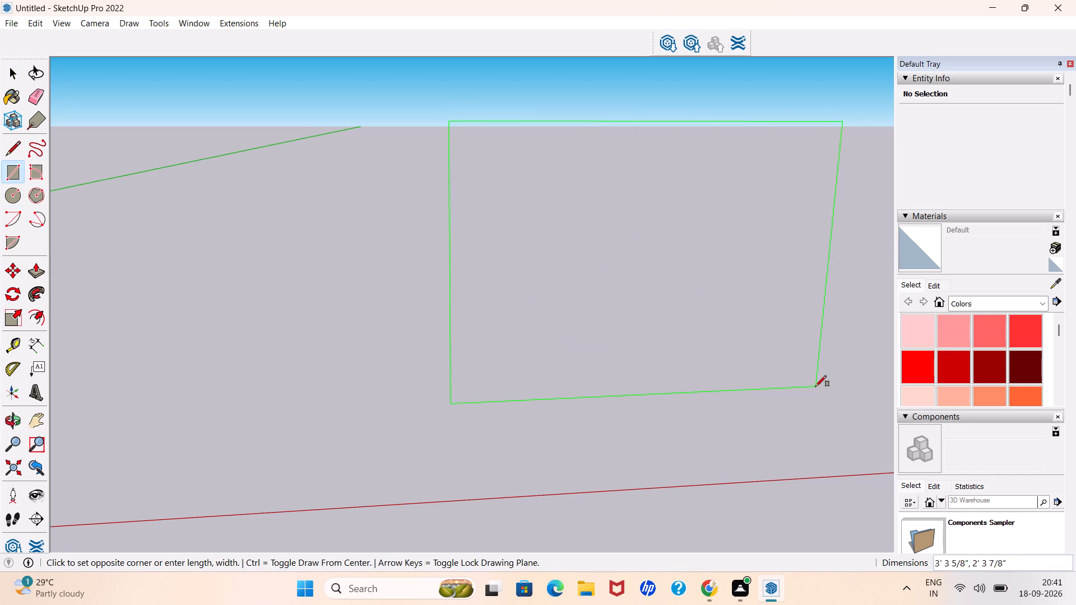
{"action": "left_click", "coordinate": [862, 381]}
{"action": "key", "text": "space"}
Push/Pull the upright rectangle forward about 3 1/2" into a thin panel.
{"action": "scroll", "coordinate": [15, 412], "scroll_direction": "down", "scroll_amount": 5}
{"action": "scroll", "coordinate": [237, 367], "scroll_direction": "down", "scroll_amount": 6}
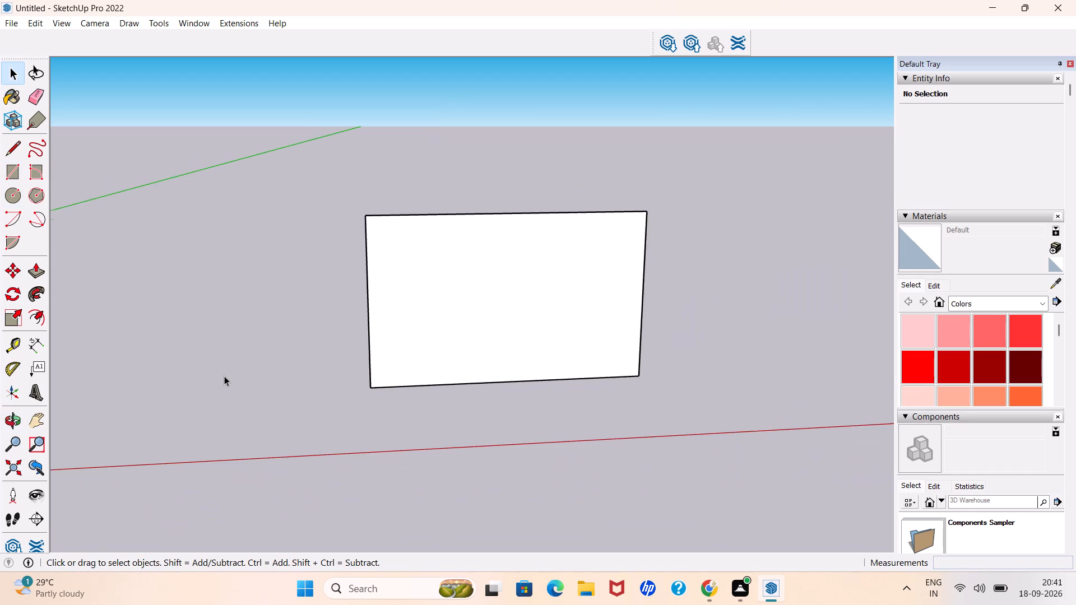
{"action": "scroll", "coordinate": [224, 376], "scroll_direction": "down", "scroll_amount": 4}
{"action": "scroll", "coordinate": [578, 331], "scroll_direction": "up", "scroll_amount": 6}
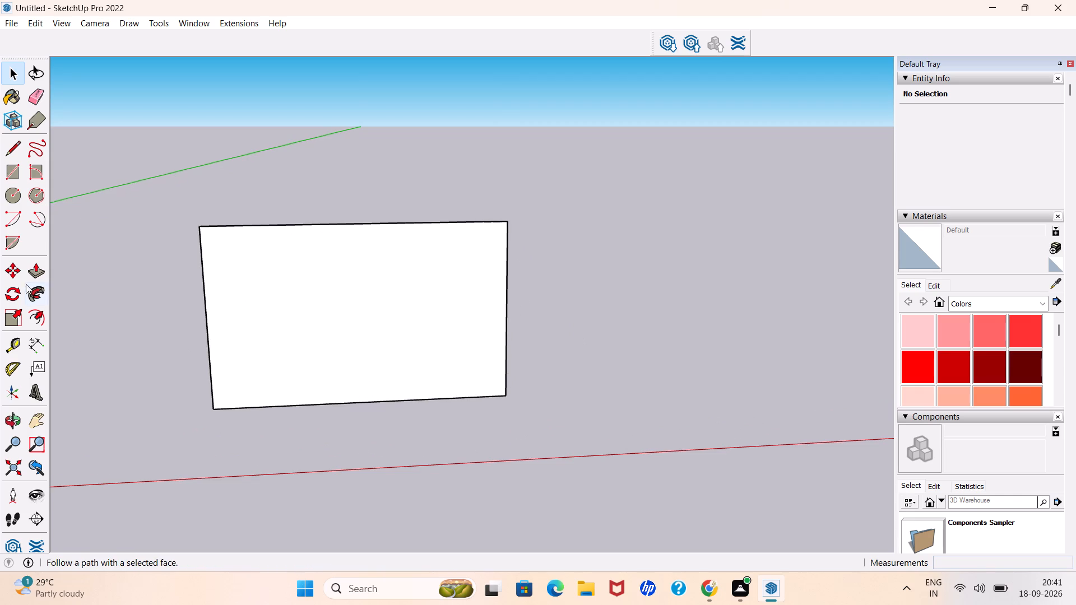
{"action": "left_click", "coordinate": [34, 274]}
{"action": "left_click", "coordinate": [277, 332]}
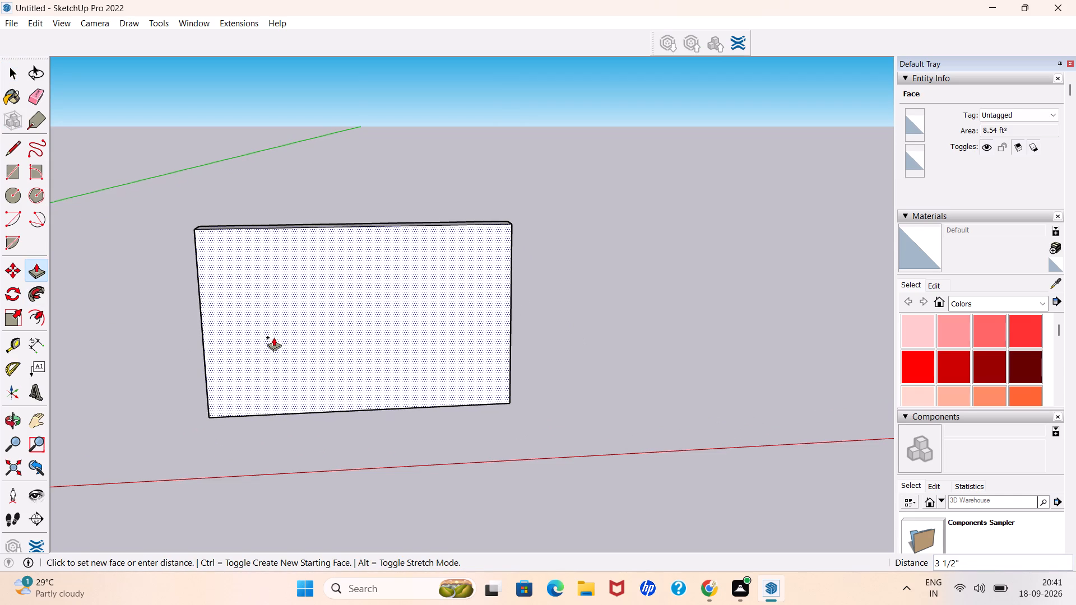
{"action": "left_click", "coordinate": [273, 337]}
{"action": "key", "text": "space"}
Move the whole panel about 7' 6 7/8" farther back from the red axis, and clear the selection.
{"action": "middle_click_drag", "start_coordinate": [574, 324], "coordinate": [246, 384]}
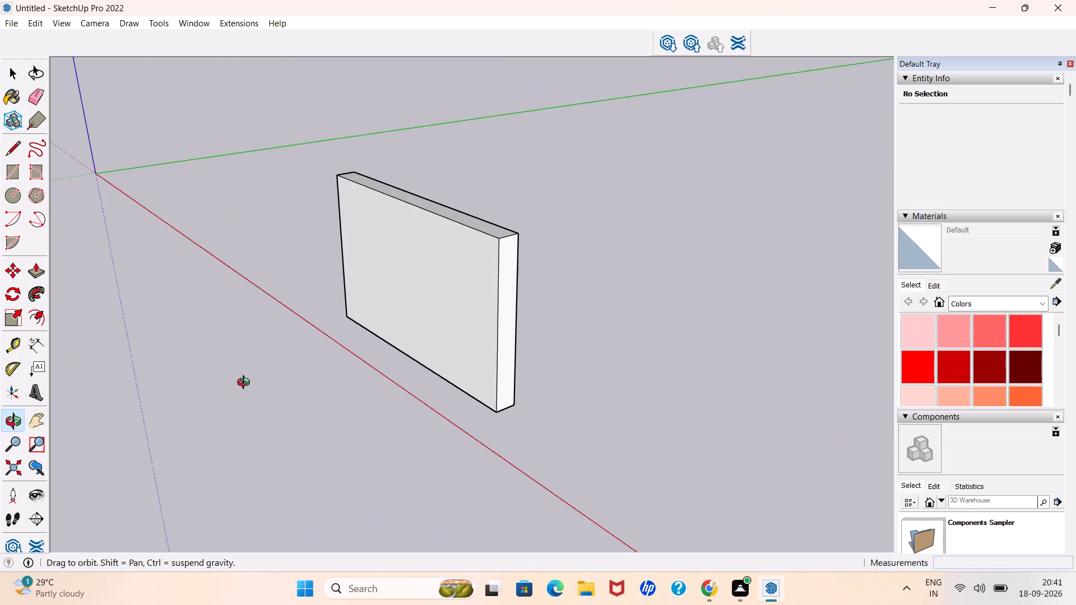
{"action": "middle_click_drag", "start_coordinate": [246, 384], "coordinate": [246, 383]}
{"action": "triple_click", "coordinate": [447, 314]}
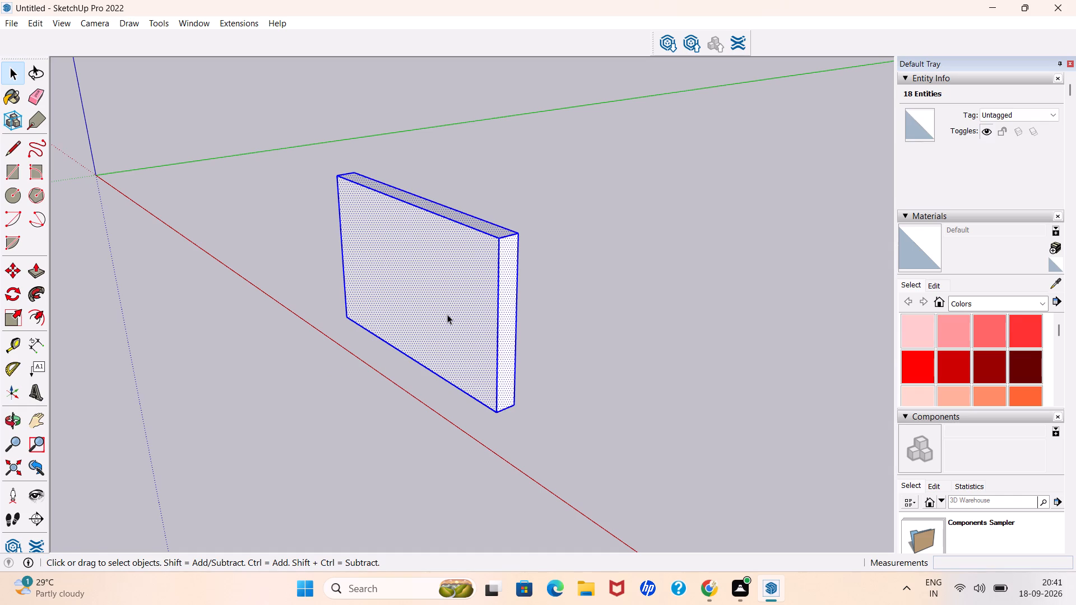
{"action": "key", "text": "m"}
{"action": "left_click", "coordinate": [447, 314]}
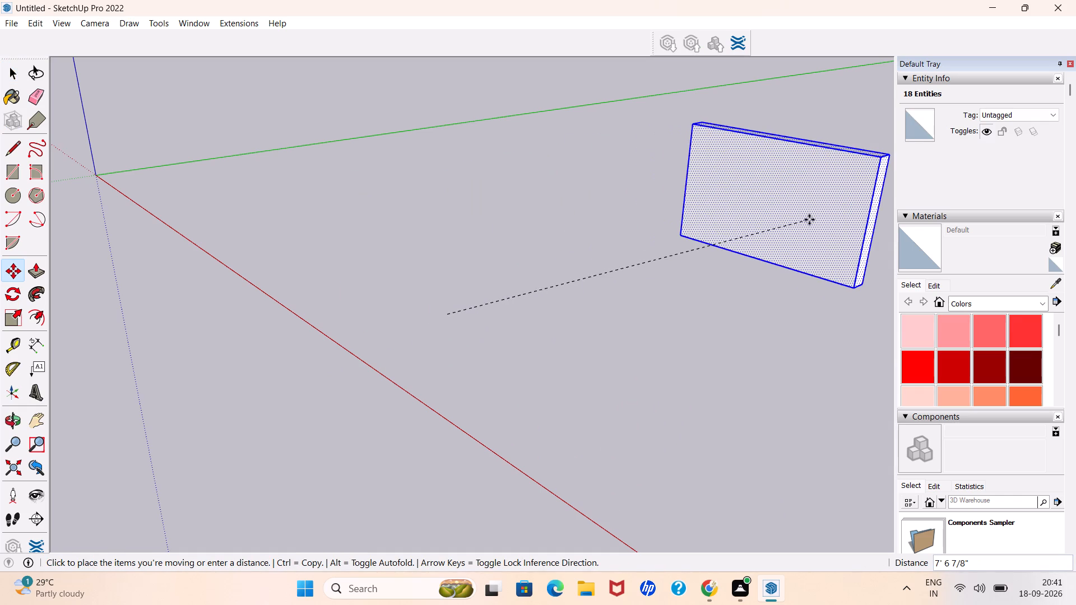
{"action": "left_click", "coordinate": [809, 220]}
{"action": "key", "text": "space"}
{"action": "scroll", "coordinate": [543, 342], "scroll_direction": "down", "scroll_amount": 5}
{"action": "middle_click_drag", "start_coordinate": [454, 376], "coordinate": [700, 355]}
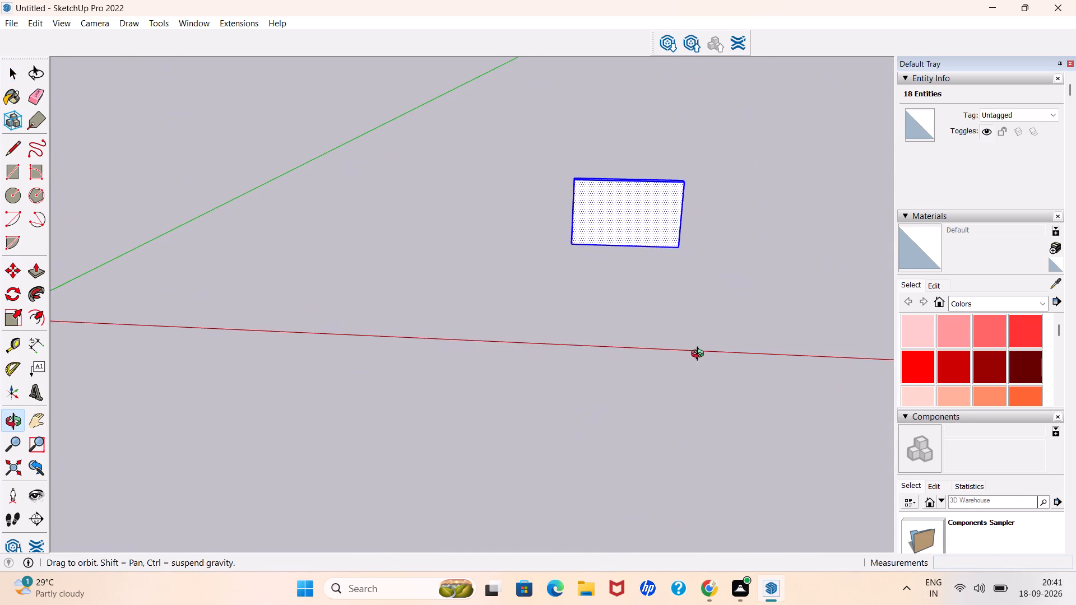
{"action": "middle_click_drag", "start_coordinate": [700, 355], "coordinate": [700, 354]}
{"action": "scroll", "coordinate": [625, 193], "scroll_direction": "up", "scroll_amount": 10}
{"action": "left_click", "coordinate": [825, 291]}
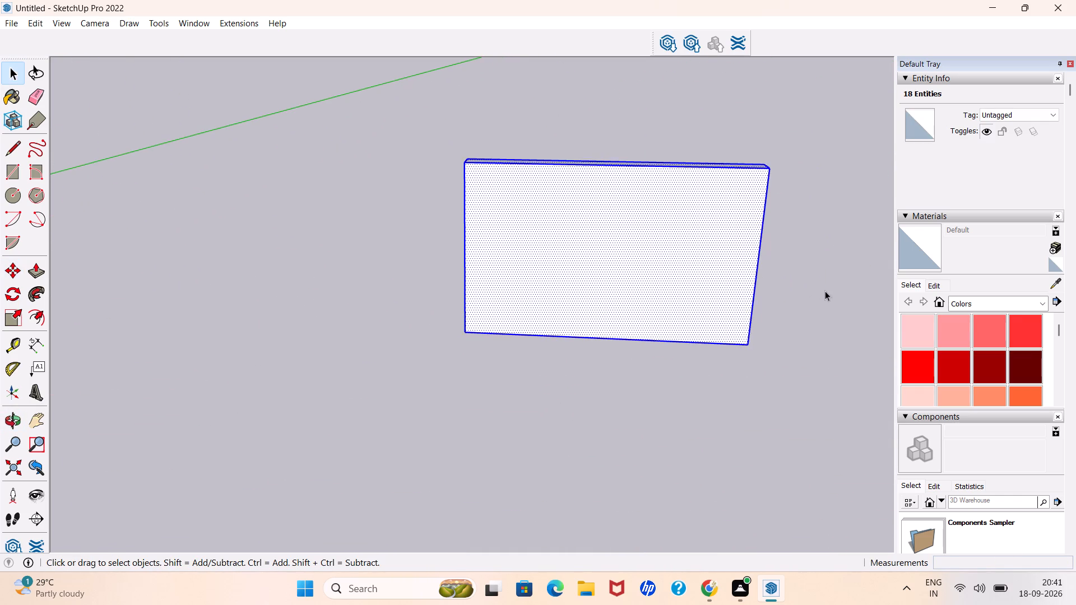
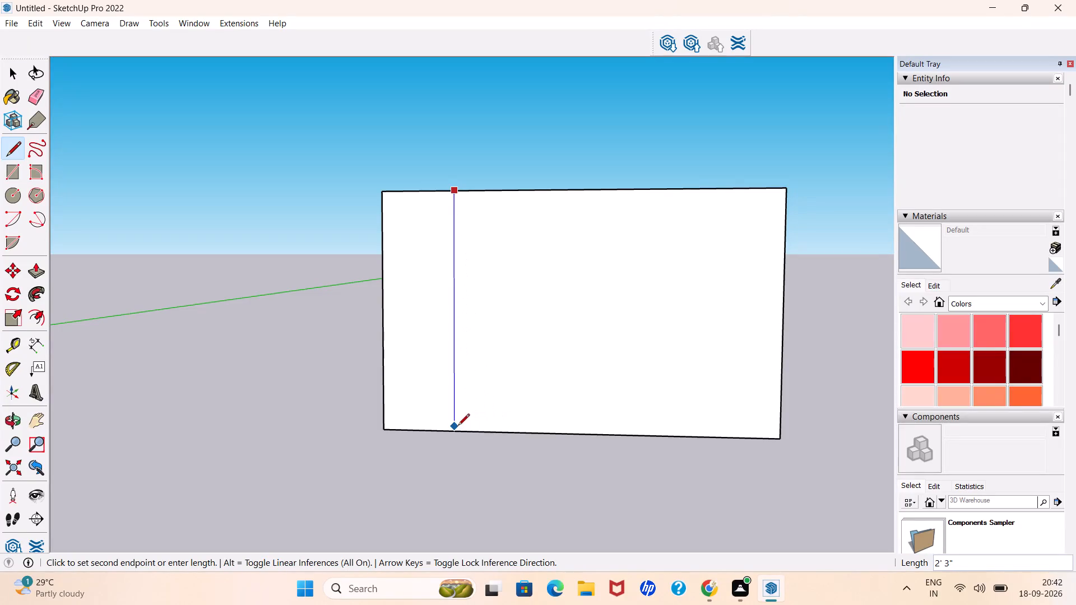
Finish the vertical line of about 2' 3 9/16" down to the panel's bottom edge, dividing off a narrow strip at the front face's left end.
{"action": "left_click", "coordinate": [452, 434]}
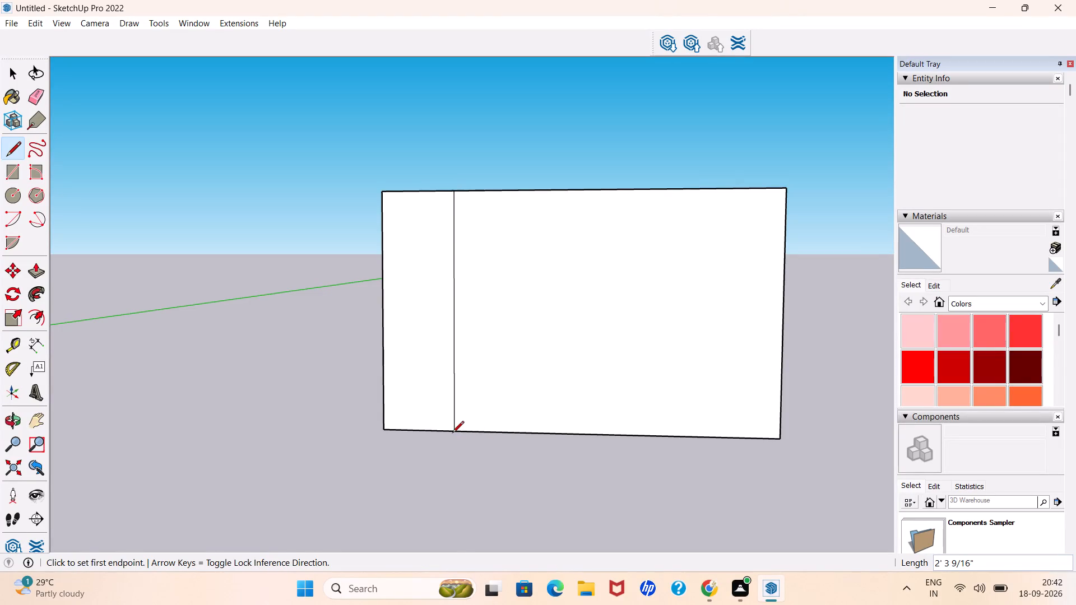
{"action": "key", "text": "space"}
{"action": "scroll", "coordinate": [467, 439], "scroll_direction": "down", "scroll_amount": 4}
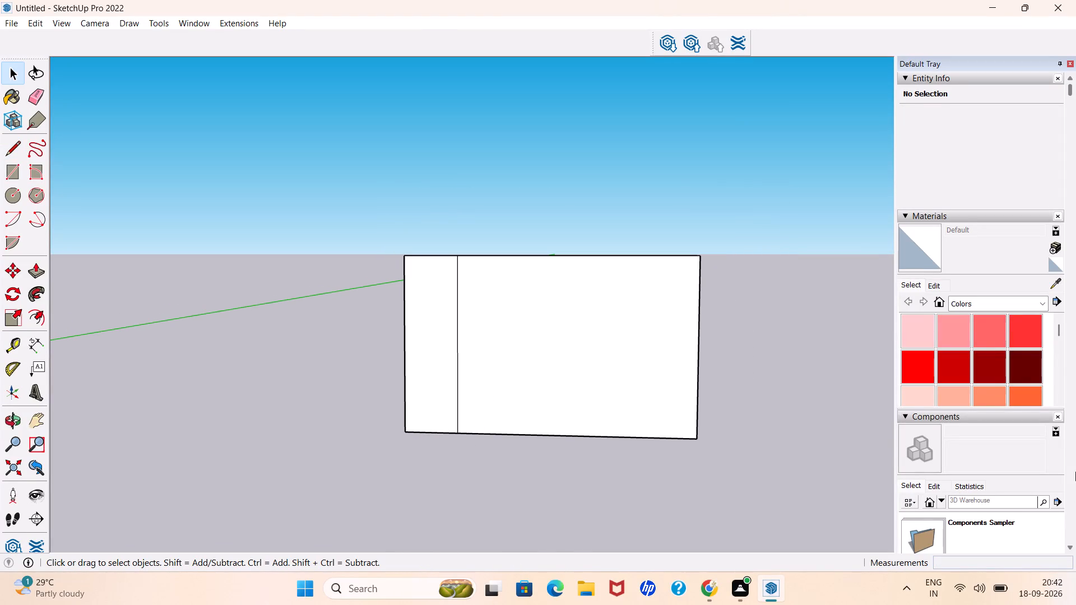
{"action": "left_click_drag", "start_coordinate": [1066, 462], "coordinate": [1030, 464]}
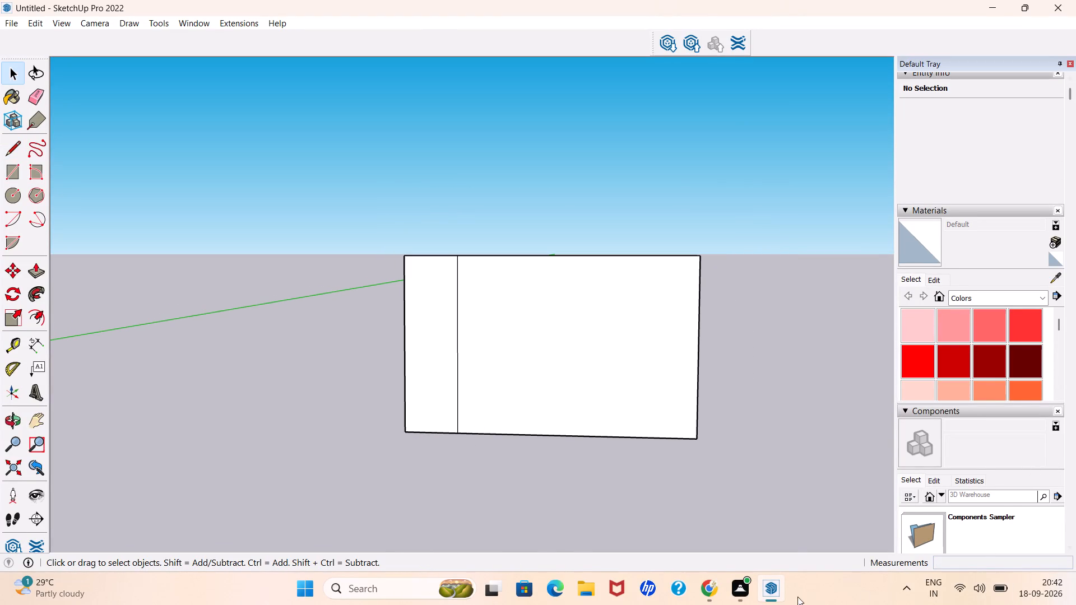
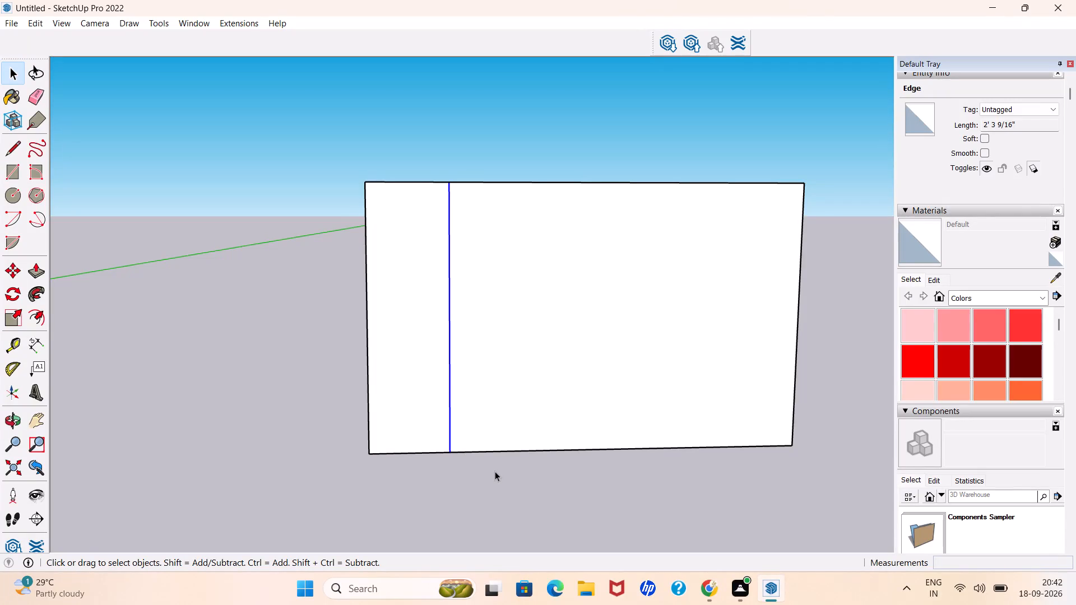
Delete the vertical line that divides the slab's front face.
{"action": "key", "text": "Delete"}
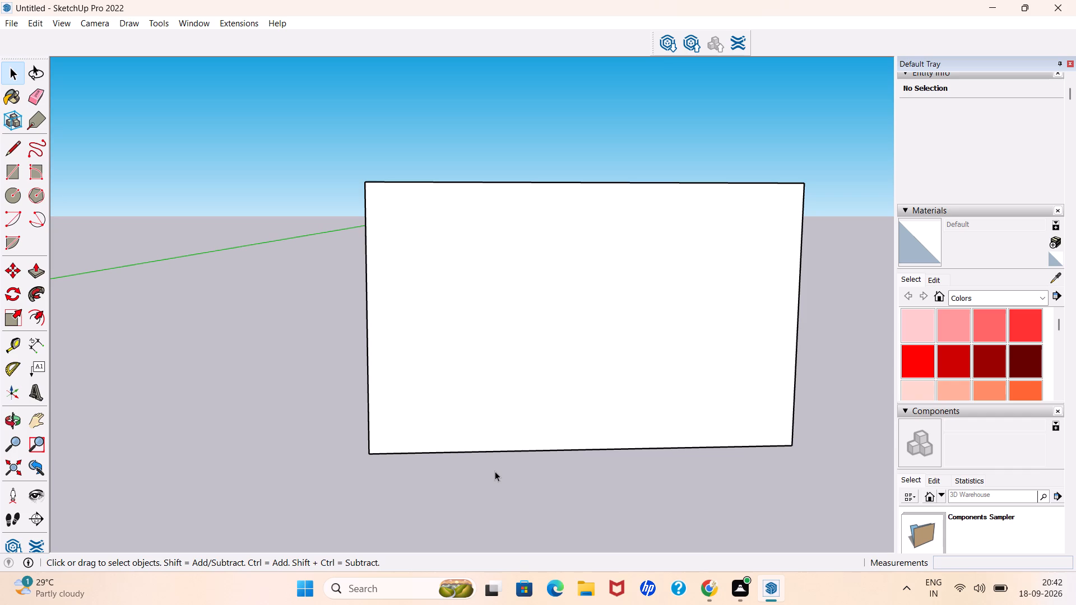
Draw a horizontal line about 3' 8 5/8" long across the full width of the front face, slightly above its bottom edge.
{"action": "middle_click_drag", "start_coordinate": [495, 470], "coordinate": [476, 464]}
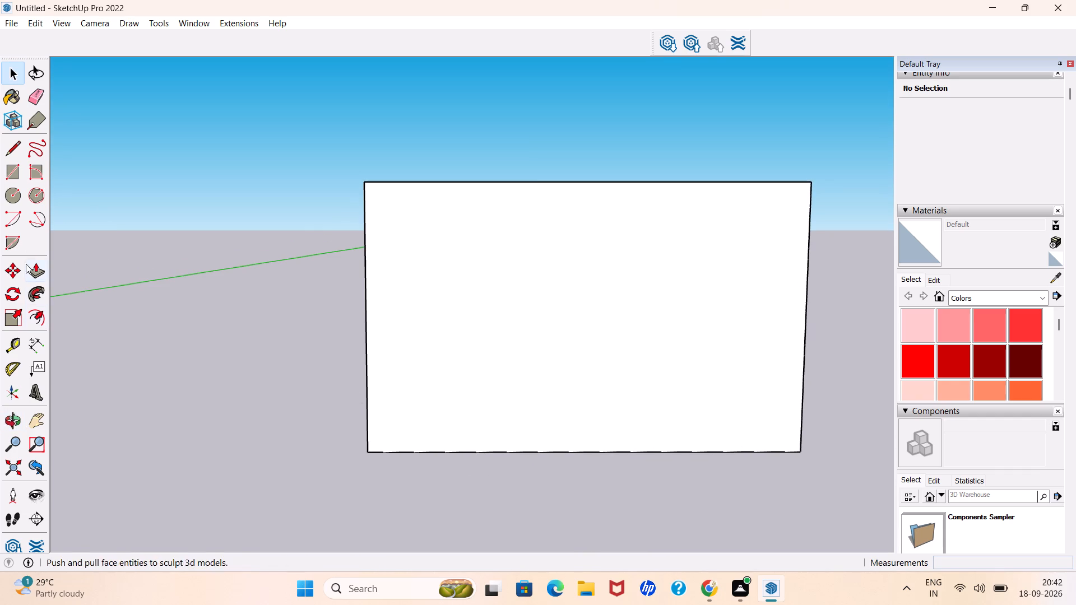
{"action": "left_click", "coordinate": [15, 148]}
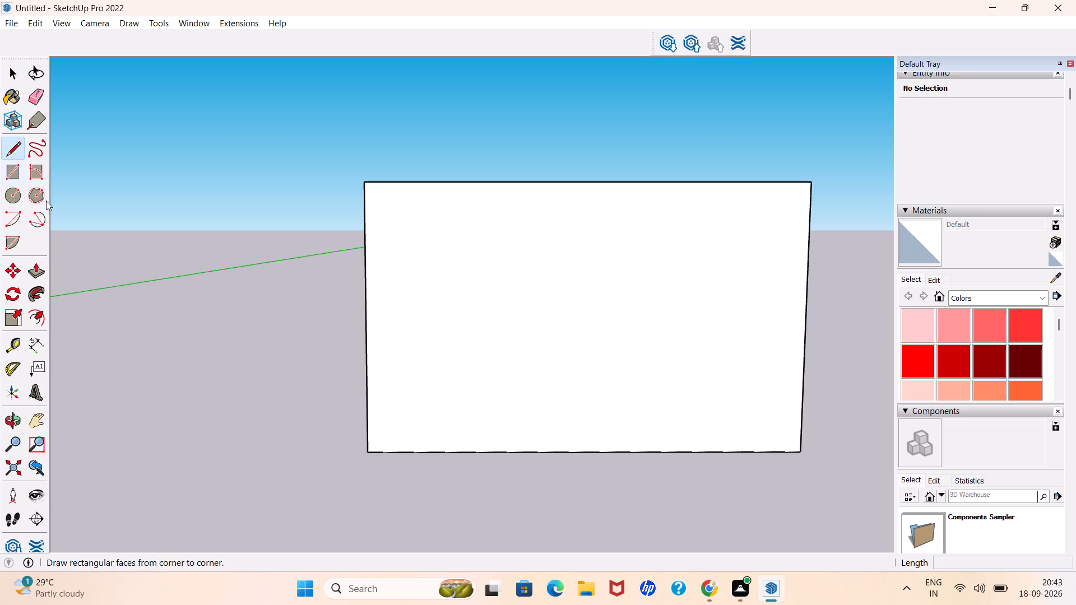
{"action": "left_click", "coordinate": [368, 408]}
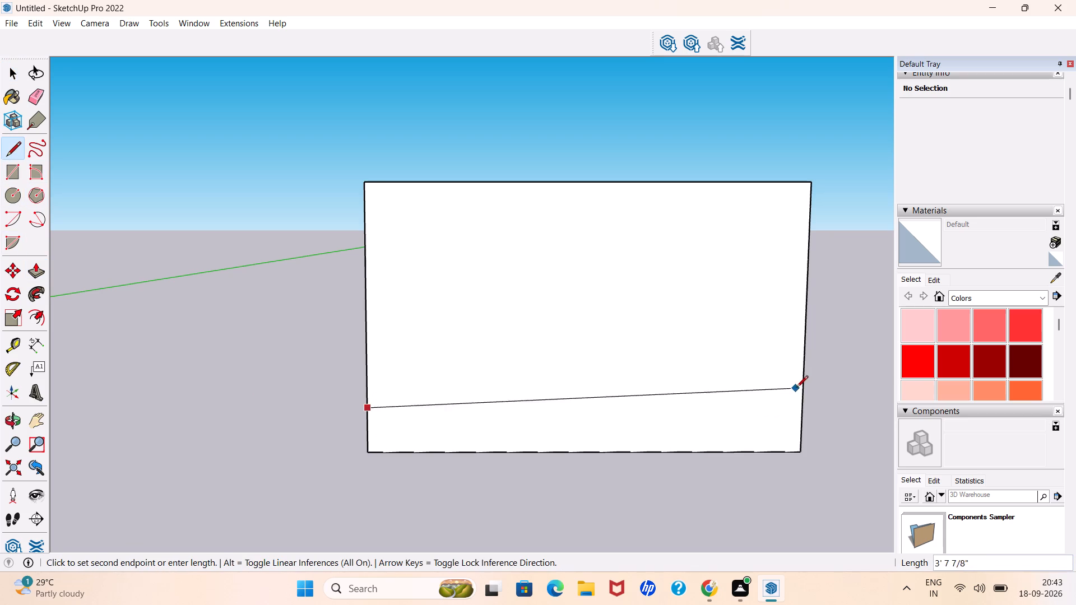
{"action": "left_click", "coordinate": [800, 408]}
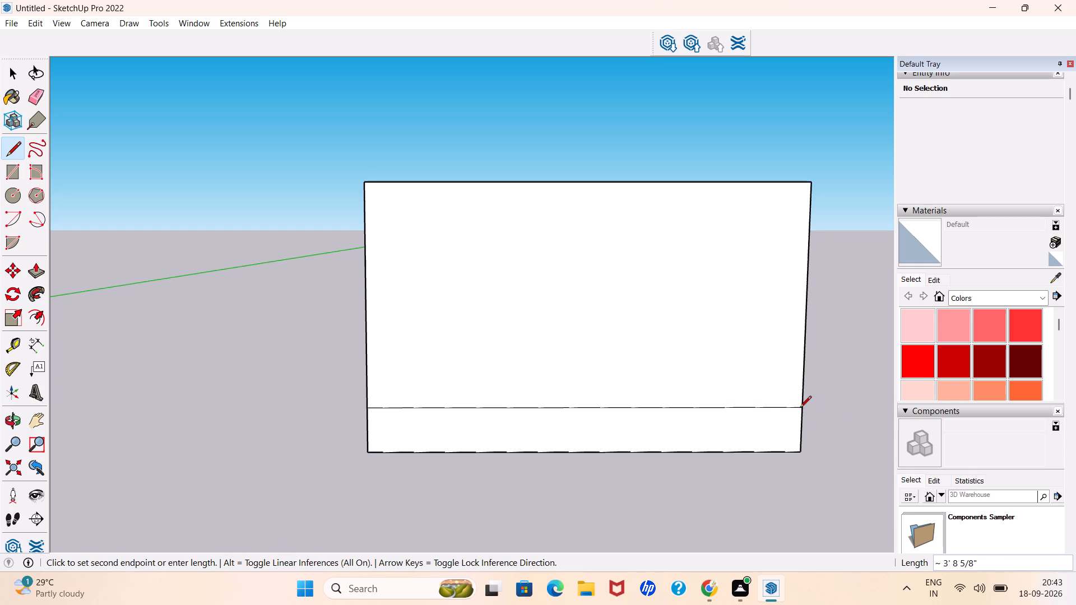
{"action": "key", "text": "space"}
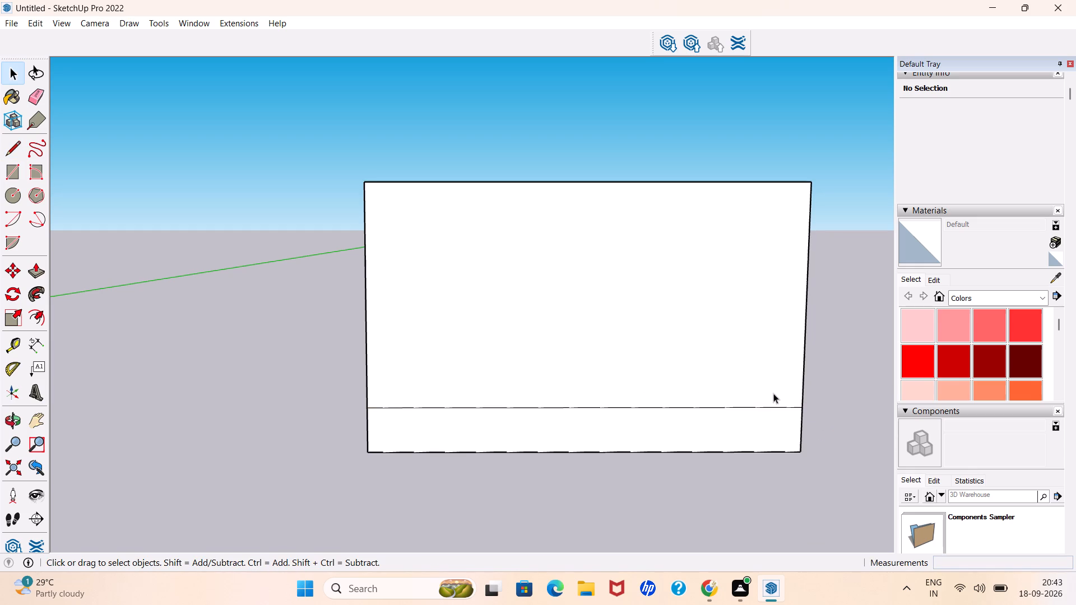
Push/Pull the lower strip of the front face outward about 6 3/8" to form a ledge.
{"action": "scroll", "coordinate": [689, 400], "scroll_direction": "down", "scroll_amount": 3}
{"action": "middle_click_drag", "start_coordinate": [668, 399], "coordinate": [657, 451]}
{"action": "scroll", "coordinate": [707, 430], "scroll_direction": "up", "scroll_amount": 3}
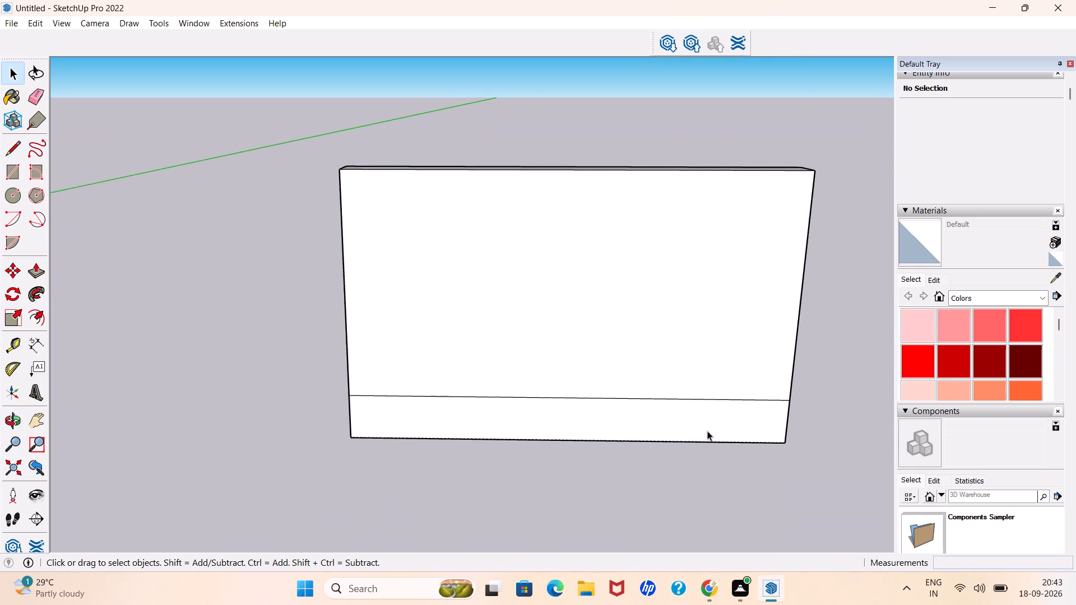
{"action": "scroll", "coordinate": [707, 431], "scroll_direction": "up", "scroll_amount": 1}
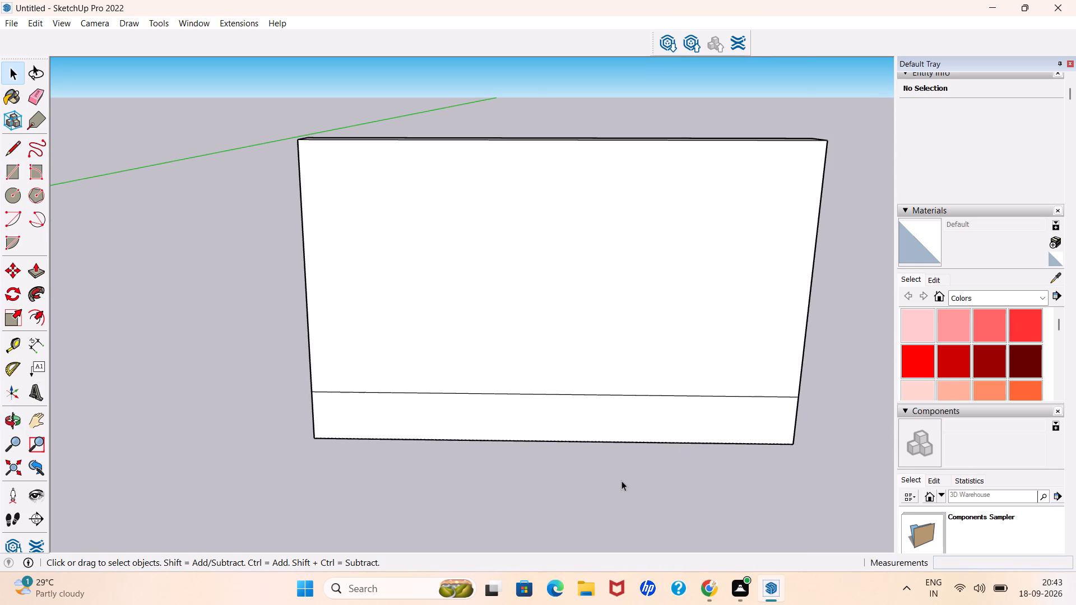
{"action": "left_click", "coordinate": [33, 278]}
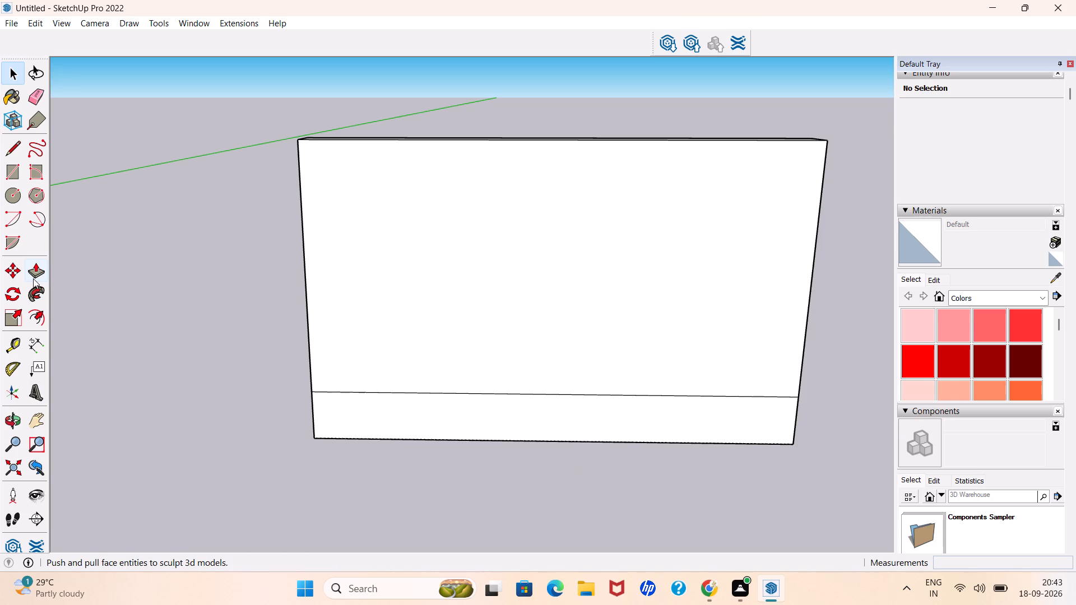
{"action": "left_click", "coordinate": [389, 420]}
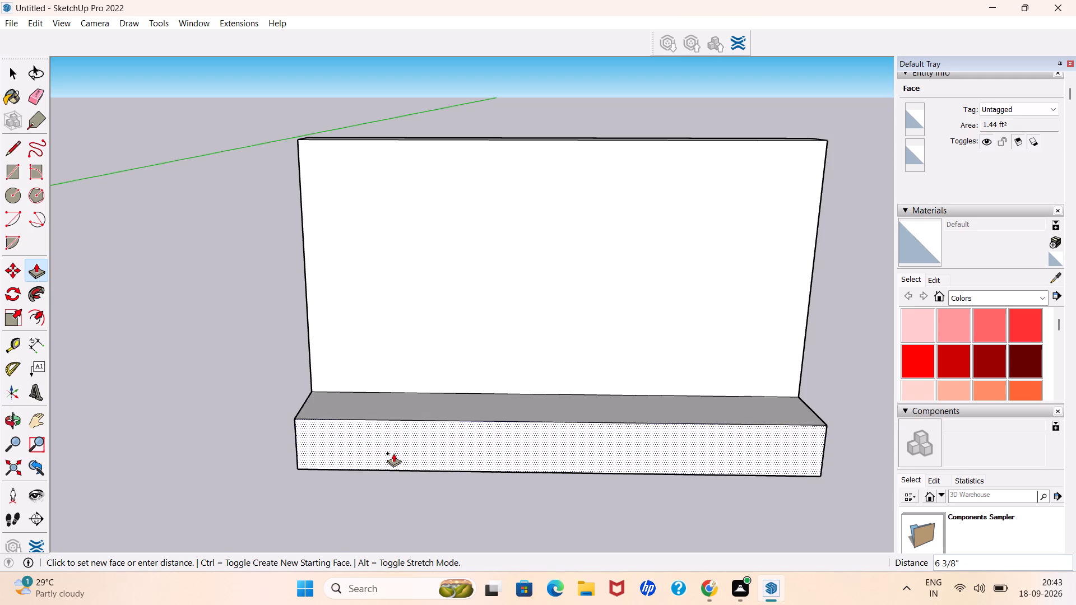
{"action": "left_click", "coordinate": [393, 453]}
{"action": "key", "text": "space"}
Draw a small tangent 2 Point Arc across the left front corner of the ledge's top face, joining its side and front edges.
{"action": "middle_click_drag", "start_coordinate": [418, 425], "coordinate": [391, 492]}
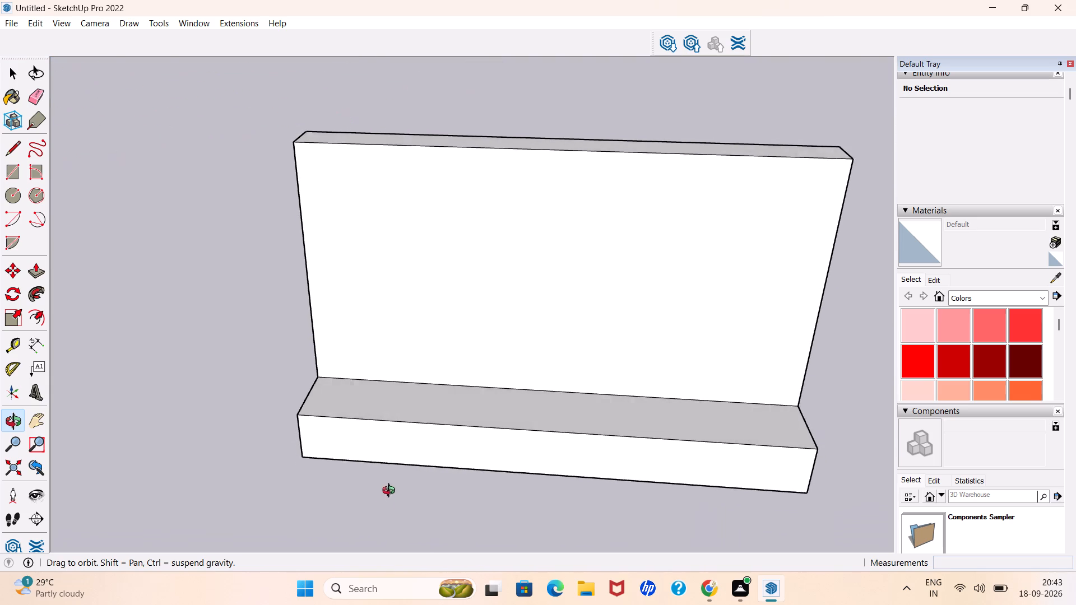
{"action": "middle_click_drag", "start_coordinate": [391, 492], "coordinate": [438, 560]}
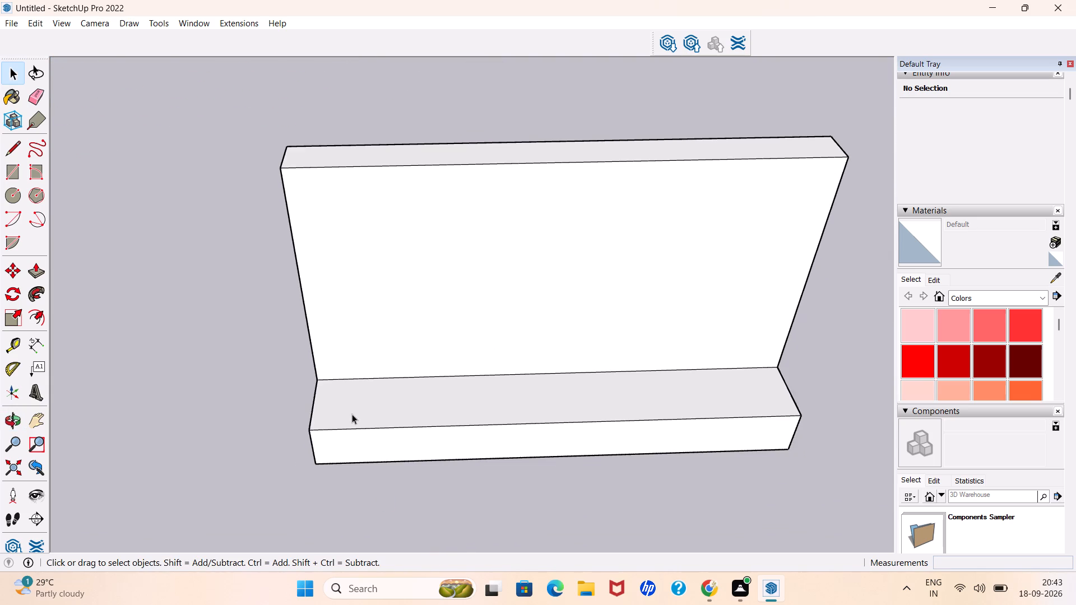
{"action": "scroll", "coordinate": [344, 431], "scroll_direction": "up", "scroll_amount": 5}
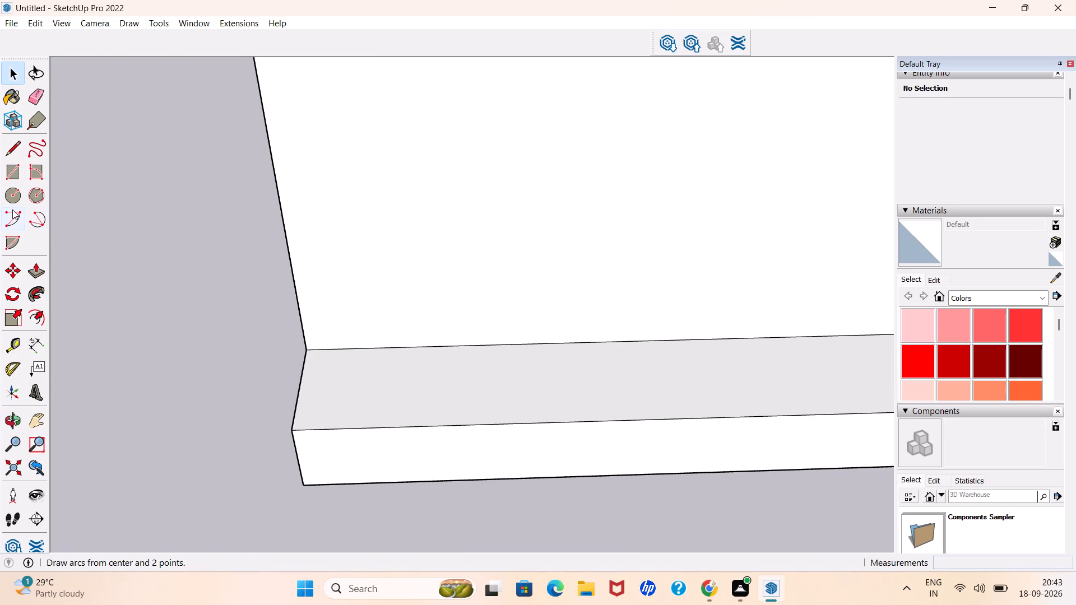
{"action": "left_click", "coordinate": [38, 225]}
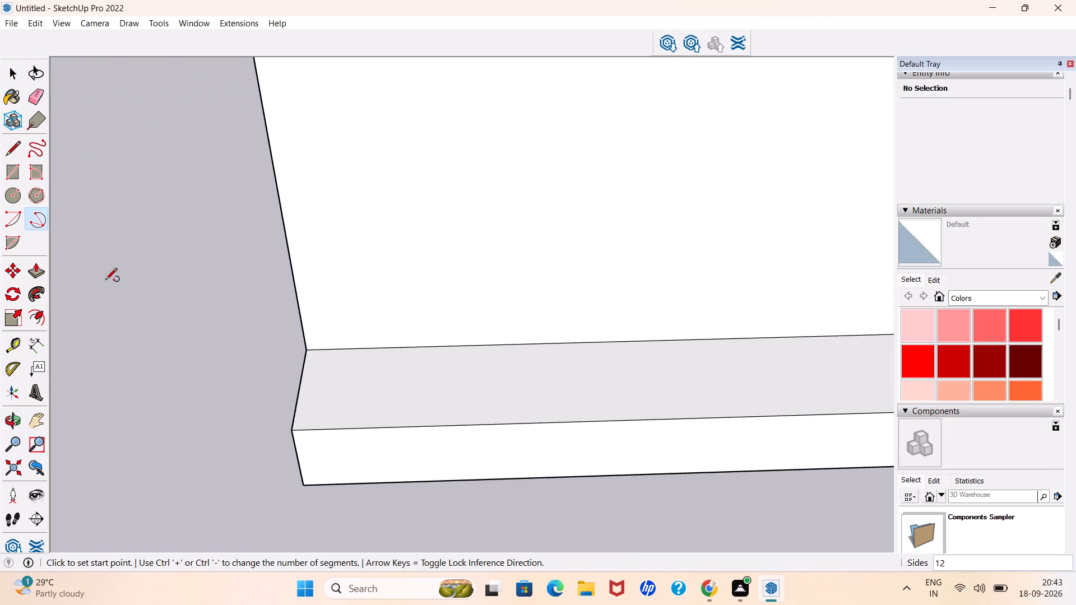
{"action": "scroll", "coordinate": [327, 413], "scroll_direction": "up", "scroll_amount": 2}
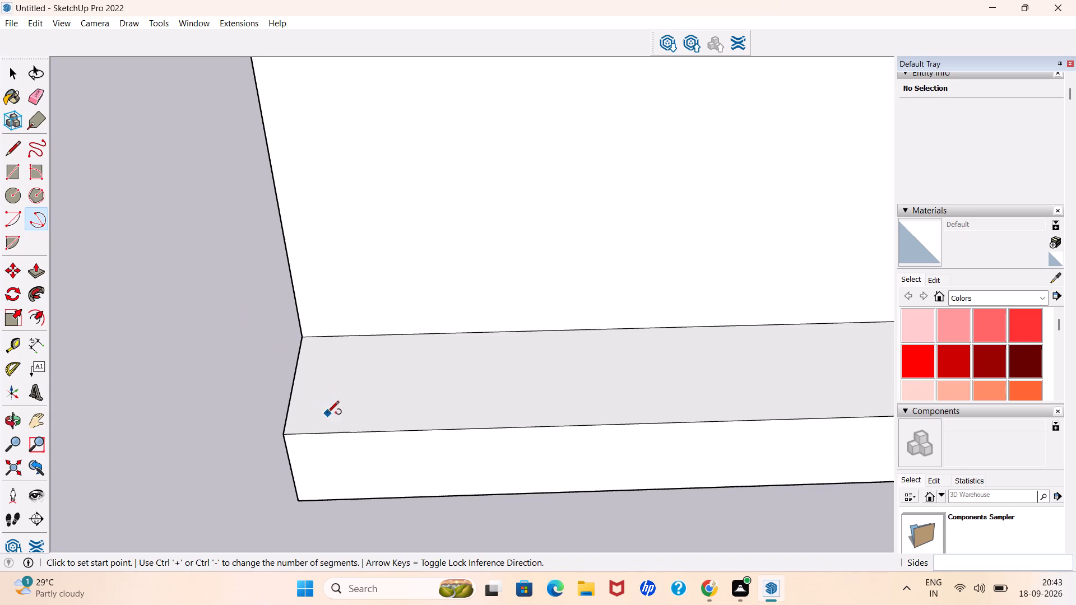
{"action": "scroll", "coordinate": [294, 438], "scroll_direction": "up", "scroll_amount": 3}
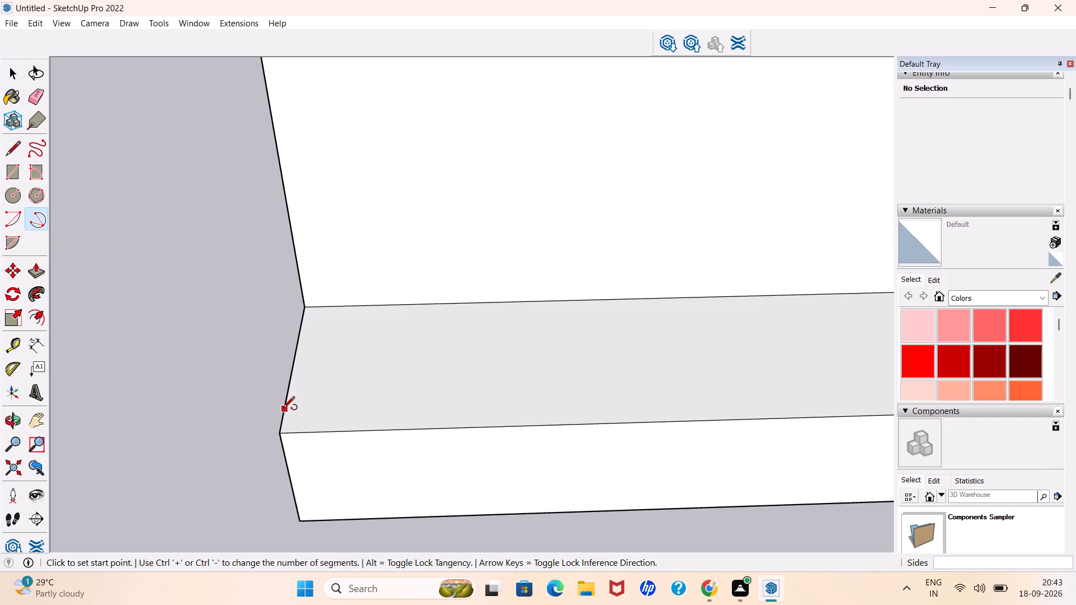
{"action": "left_click", "coordinate": [283, 409]}
{"action": "left_click", "coordinate": [303, 432]}
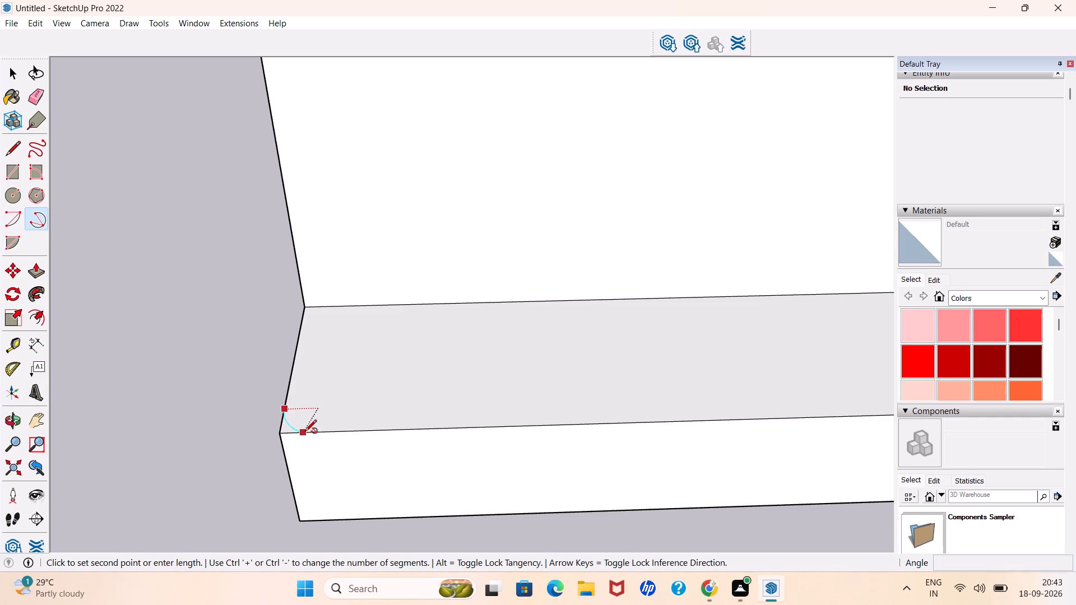
{"action": "left_click", "coordinate": [303, 432]}
{"action": "key", "text": "space"}
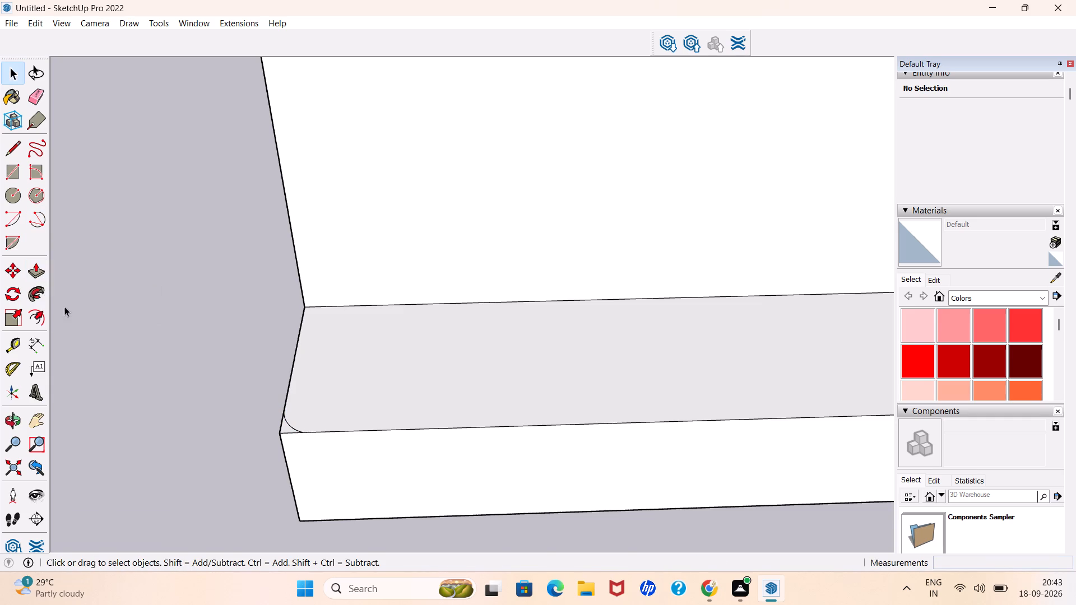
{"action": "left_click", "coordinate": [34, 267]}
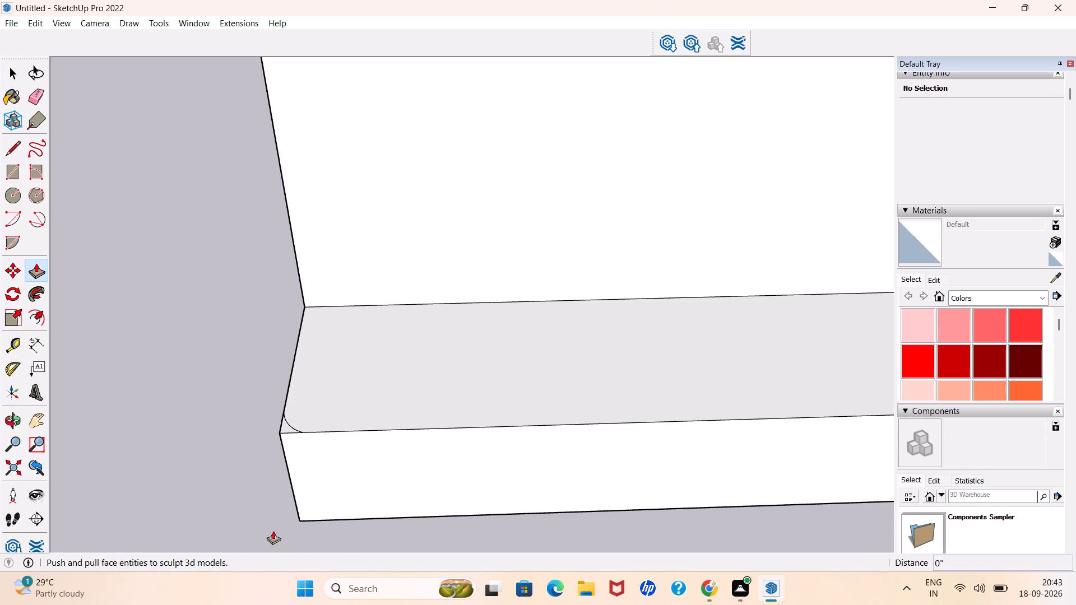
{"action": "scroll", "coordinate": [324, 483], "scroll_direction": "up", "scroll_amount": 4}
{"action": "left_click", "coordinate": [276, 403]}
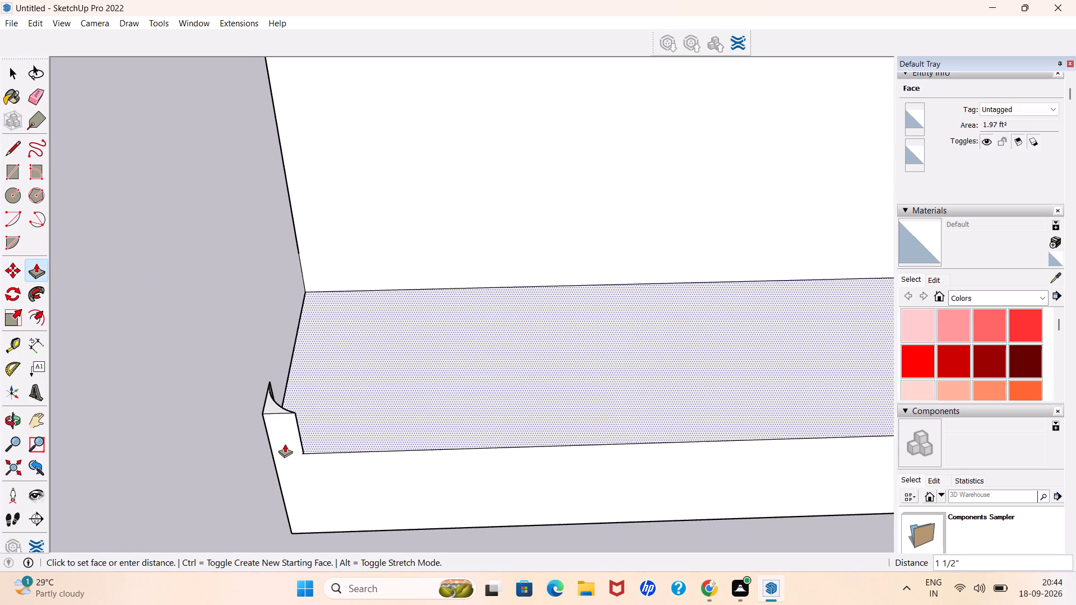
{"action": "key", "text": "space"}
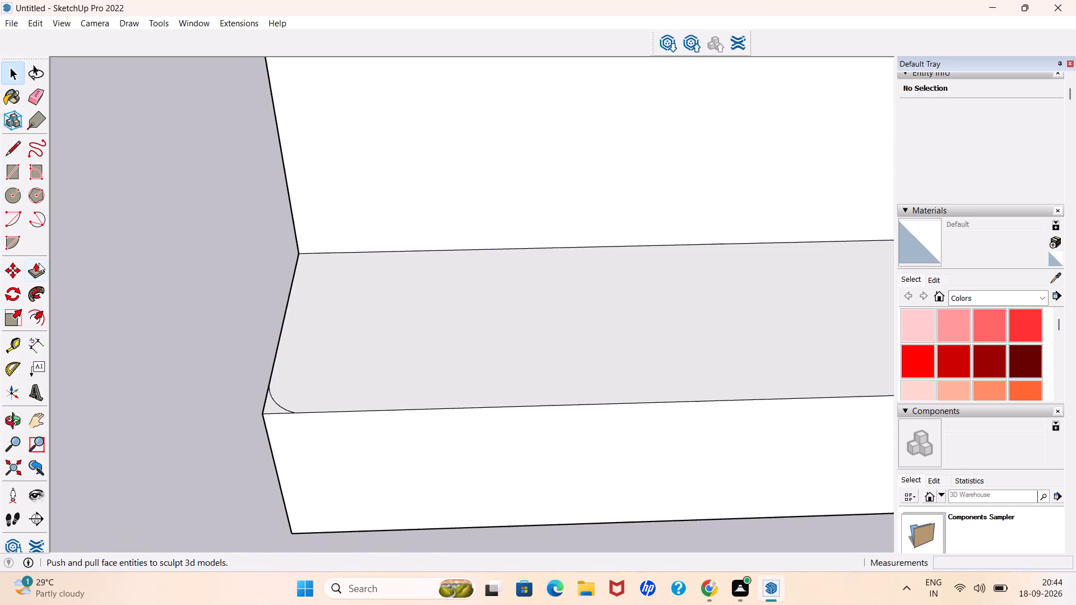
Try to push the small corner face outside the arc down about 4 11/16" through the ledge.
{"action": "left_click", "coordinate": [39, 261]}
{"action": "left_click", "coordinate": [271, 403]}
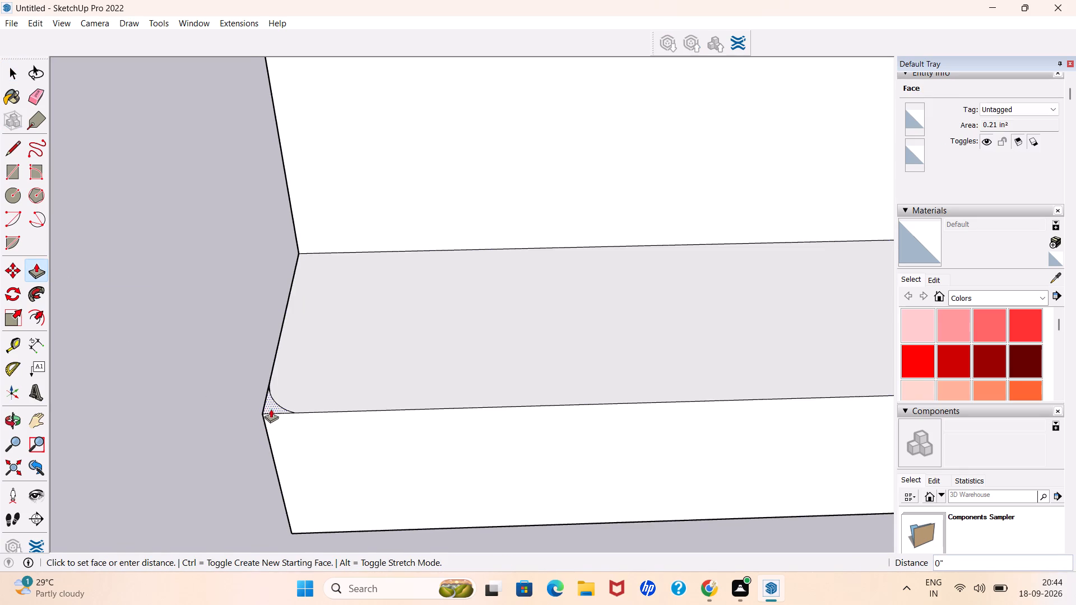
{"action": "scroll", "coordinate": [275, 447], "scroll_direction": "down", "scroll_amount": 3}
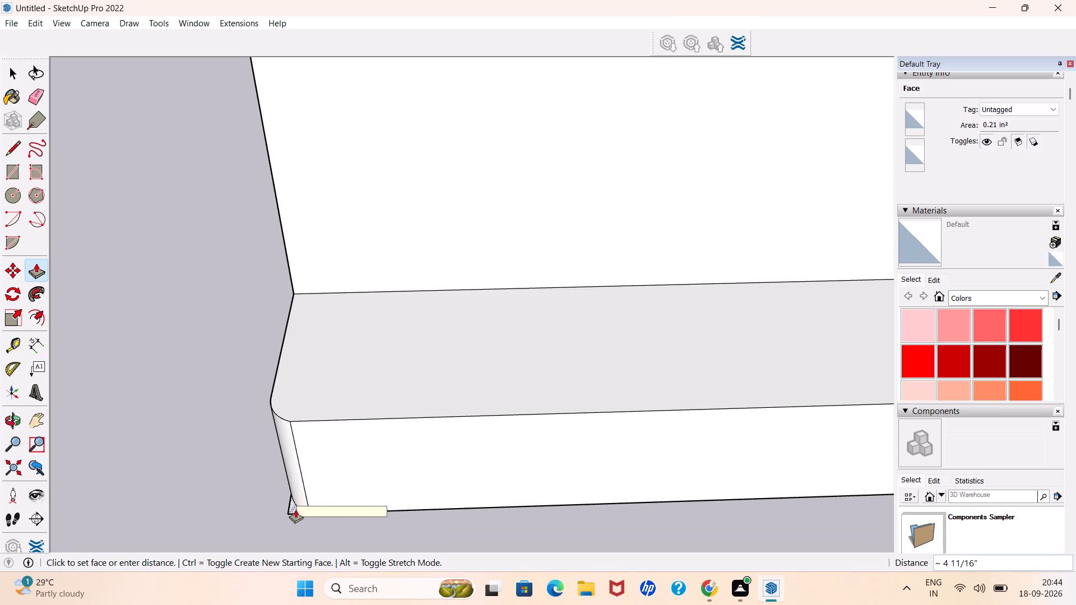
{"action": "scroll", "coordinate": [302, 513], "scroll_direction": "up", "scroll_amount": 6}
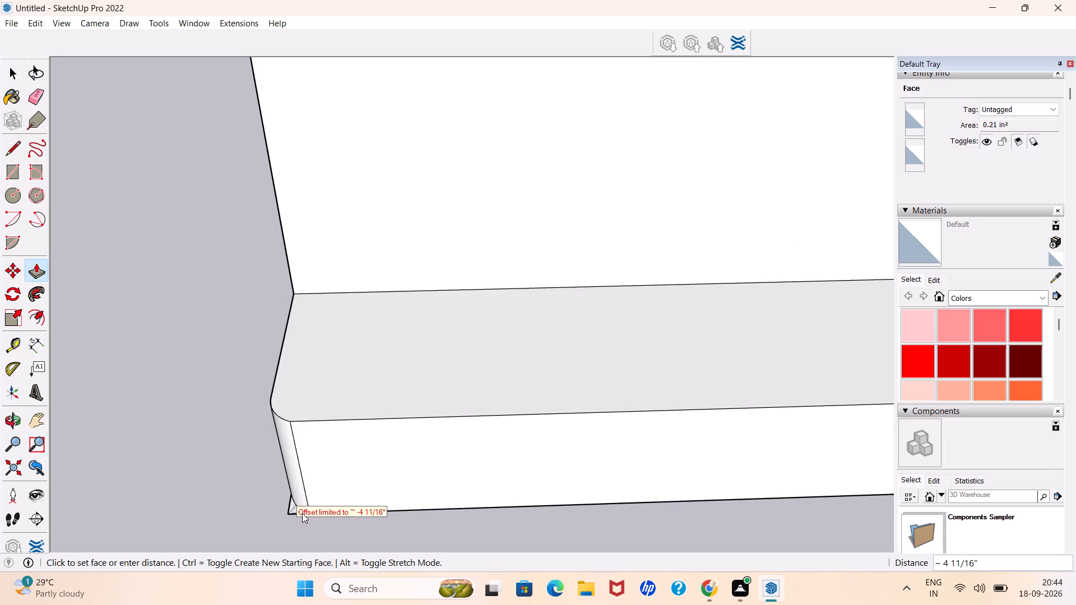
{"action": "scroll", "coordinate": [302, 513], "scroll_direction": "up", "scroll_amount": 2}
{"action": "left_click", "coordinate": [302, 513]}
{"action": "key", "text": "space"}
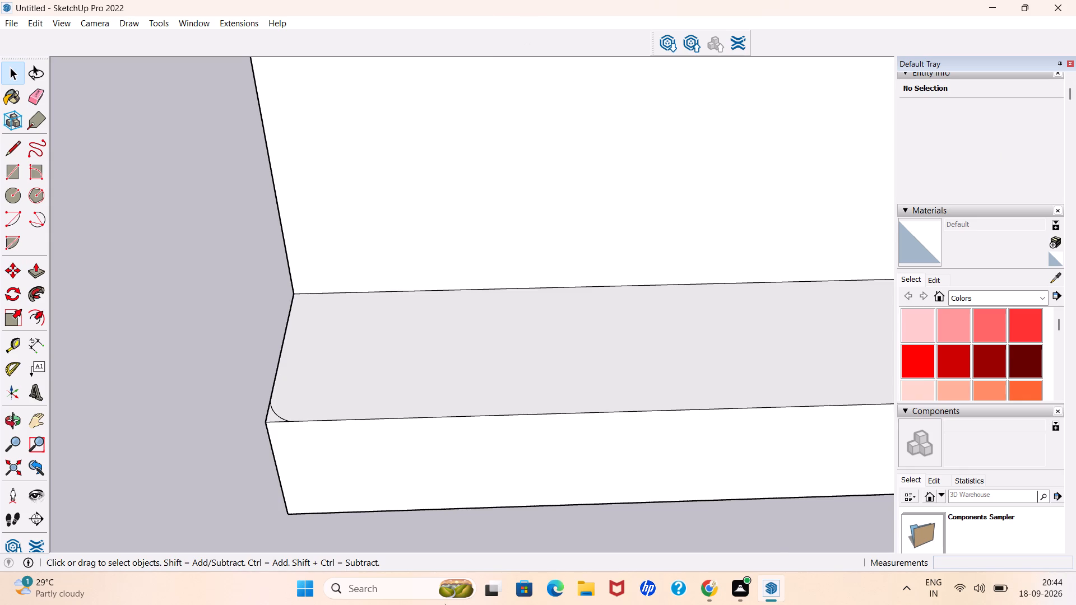
Push the small corner face outside the arc down about 4 11/16" through the ledge, rounding its left front corner.
{"action": "left_click", "coordinate": [37, 266]}
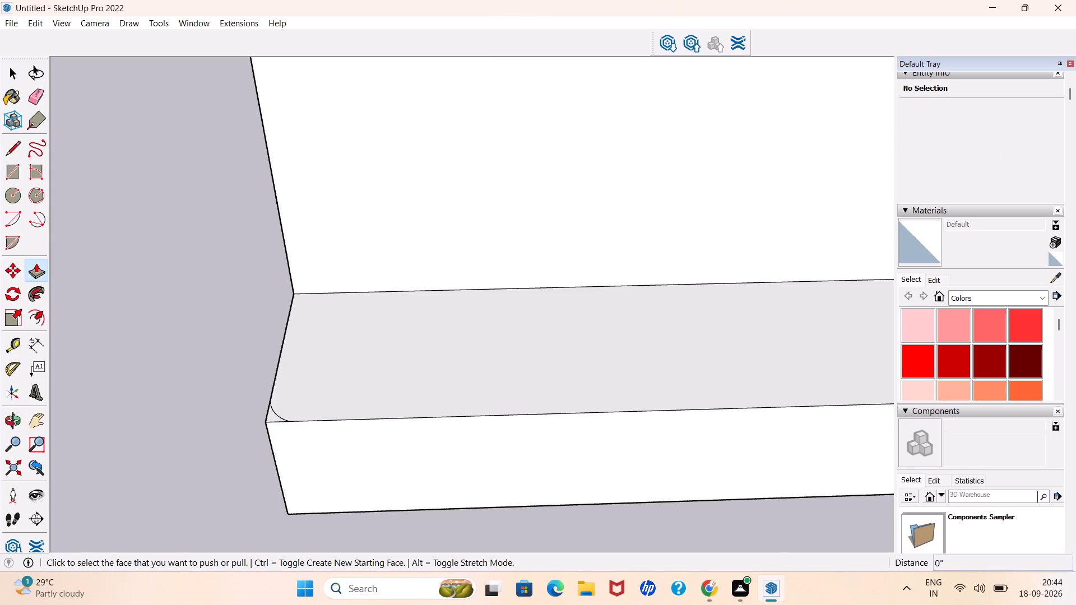
{"action": "scroll", "coordinate": [311, 521], "scroll_direction": "up", "scroll_amount": 2}
{"action": "left_click", "coordinate": [264, 383]}
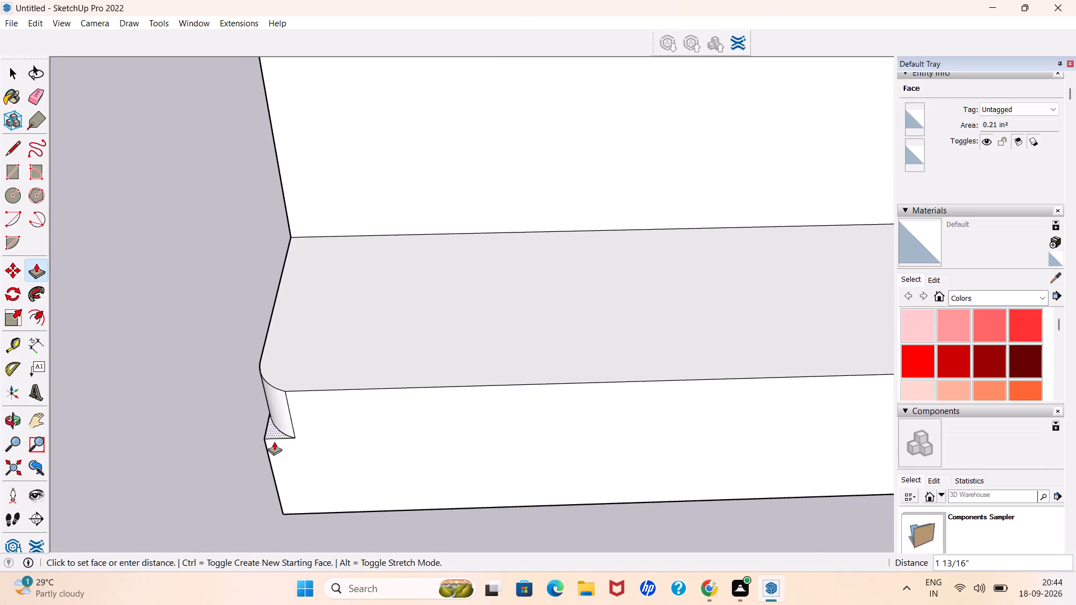
{"action": "scroll", "coordinate": [287, 528], "scroll_direction": "up", "scroll_amount": 11}
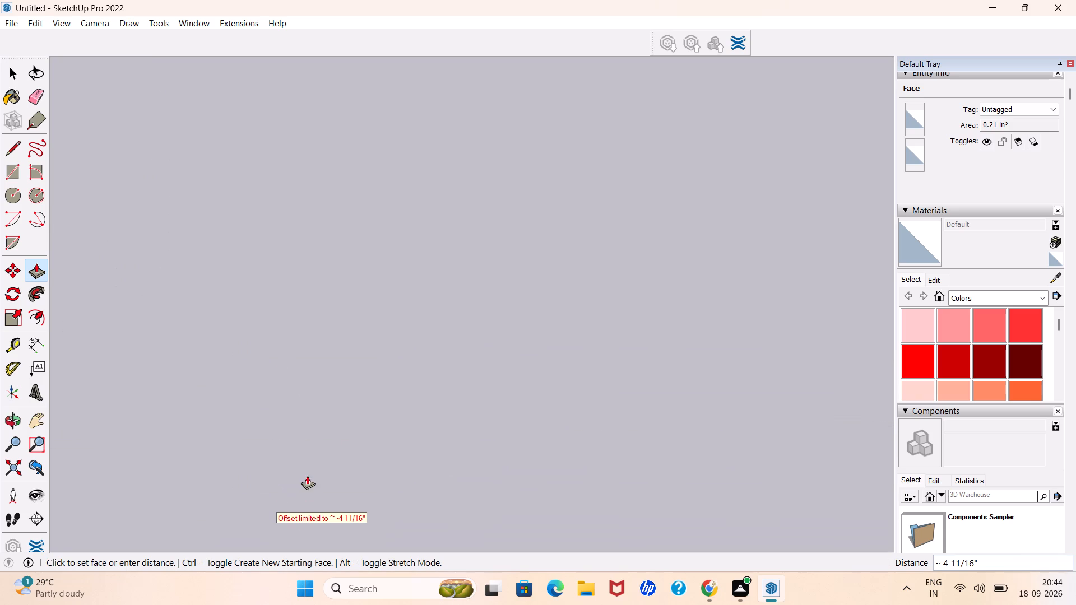
{"action": "scroll", "coordinate": [305, 454], "scroll_direction": "down", "scroll_amount": 4}
{"action": "left_click", "coordinate": [304, 440]}
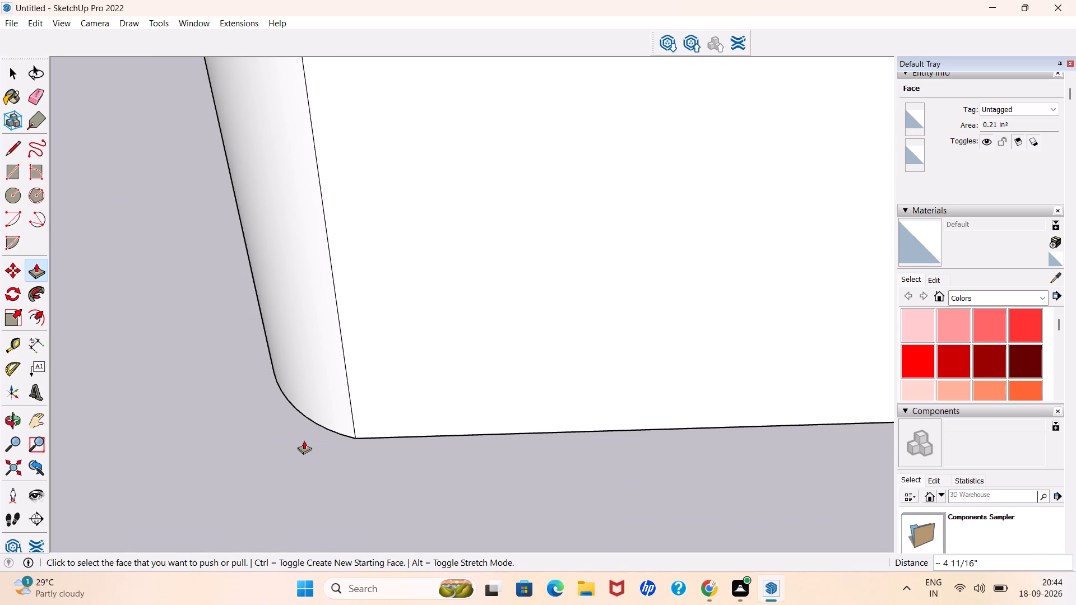
{"action": "key", "text": "space"}
Draw a line on the ledge's underside from the rounded corner's front end back to the seam with the slab.
{"action": "scroll", "coordinate": [303, 469], "scroll_direction": "down", "scroll_amount": 5}
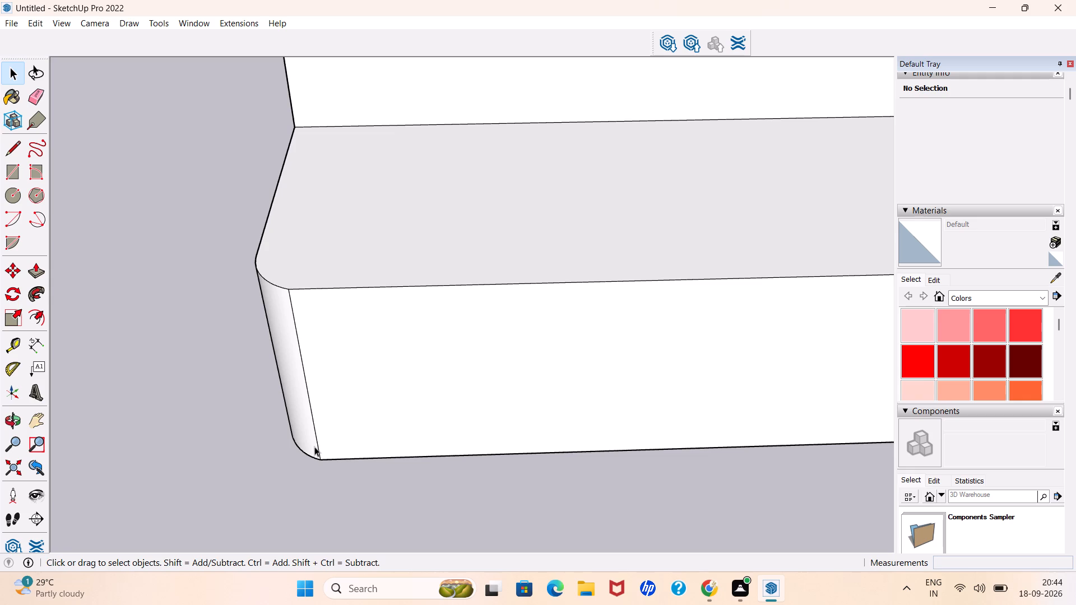
{"action": "middle_click_drag", "start_coordinate": [310, 439], "coordinate": [334, 389]}
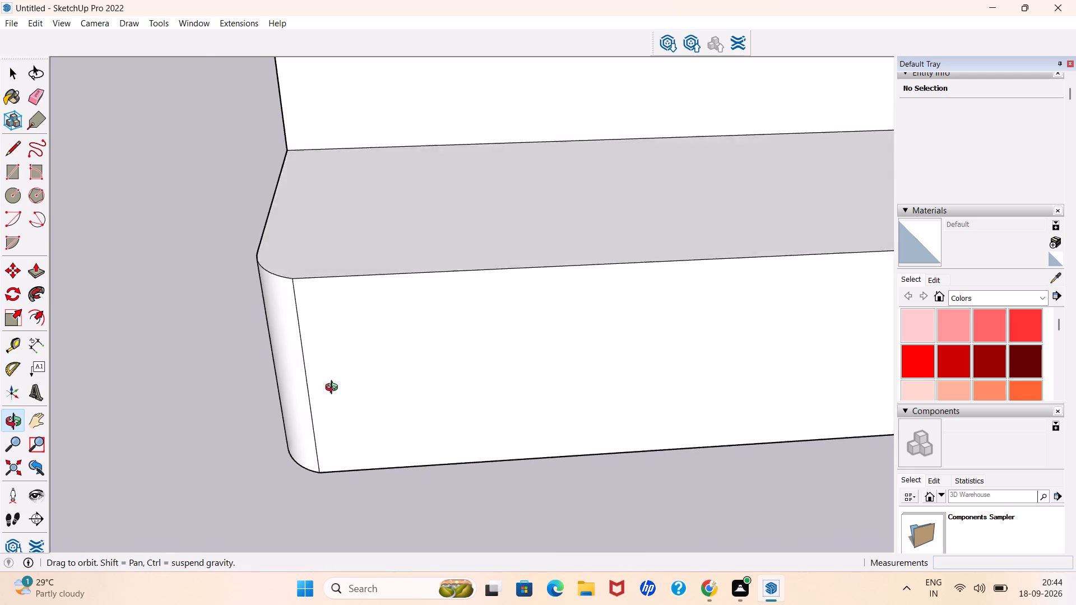
{"action": "middle_click_drag", "start_coordinate": [334, 389], "coordinate": [339, 49]}
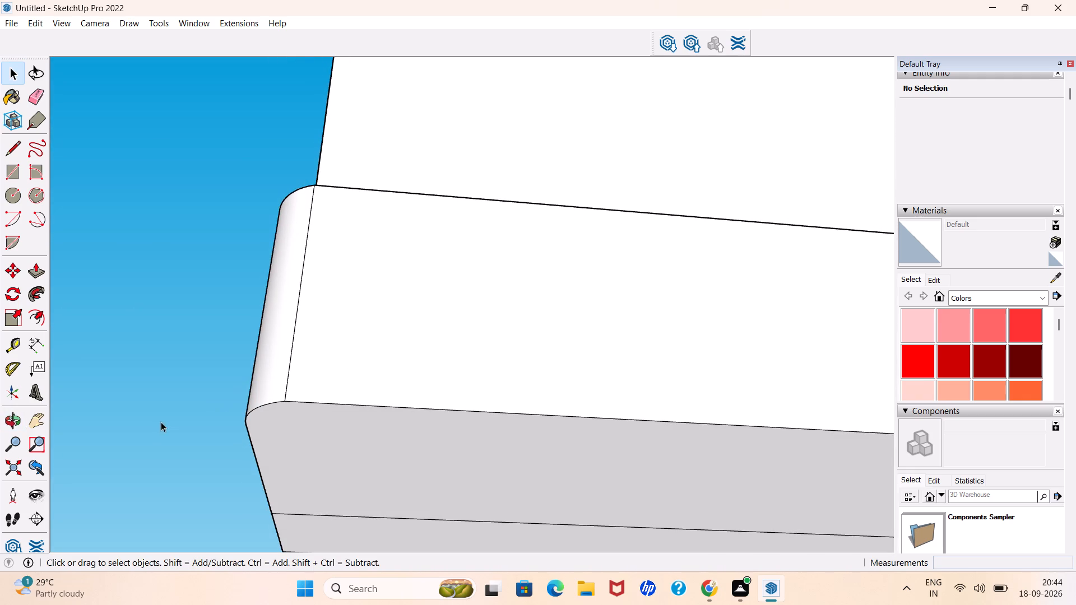
{"action": "left_click", "coordinate": [18, 155]}
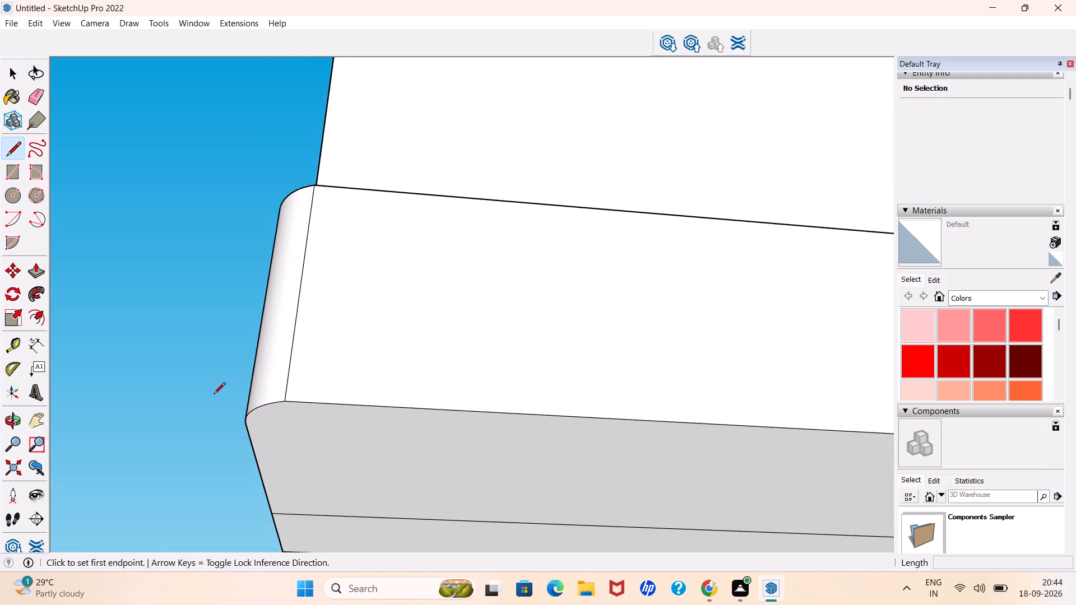
{"action": "left_click", "coordinate": [281, 401]}
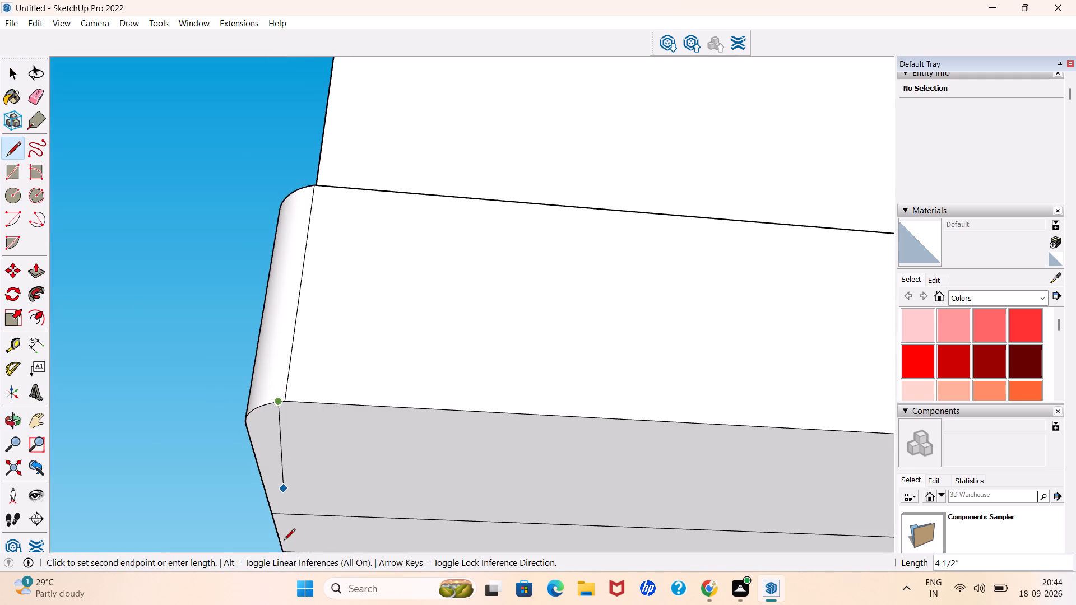
{"action": "left_click", "coordinate": [303, 511]}
{"action": "key", "text": "space"}
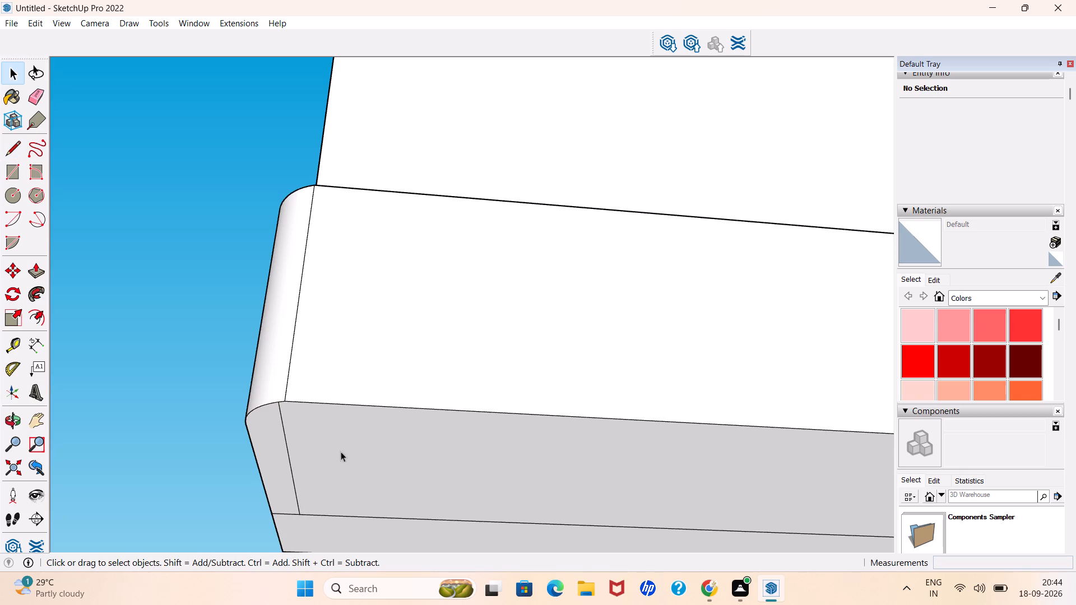
Undo the last underside line and redraw it from the rounded corner's front end back to the seam with the slab.
{"action": "key", "text": "ctrl+z"}
{"action": "left_click", "coordinate": [16, 147]}
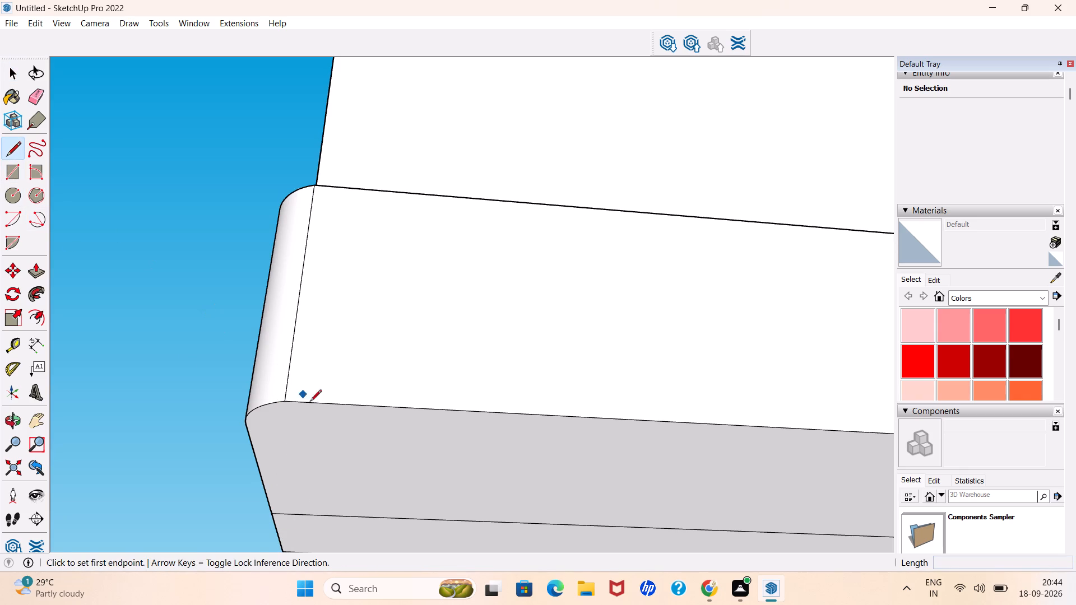
{"action": "left_click", "coordinate": [285, 401]}
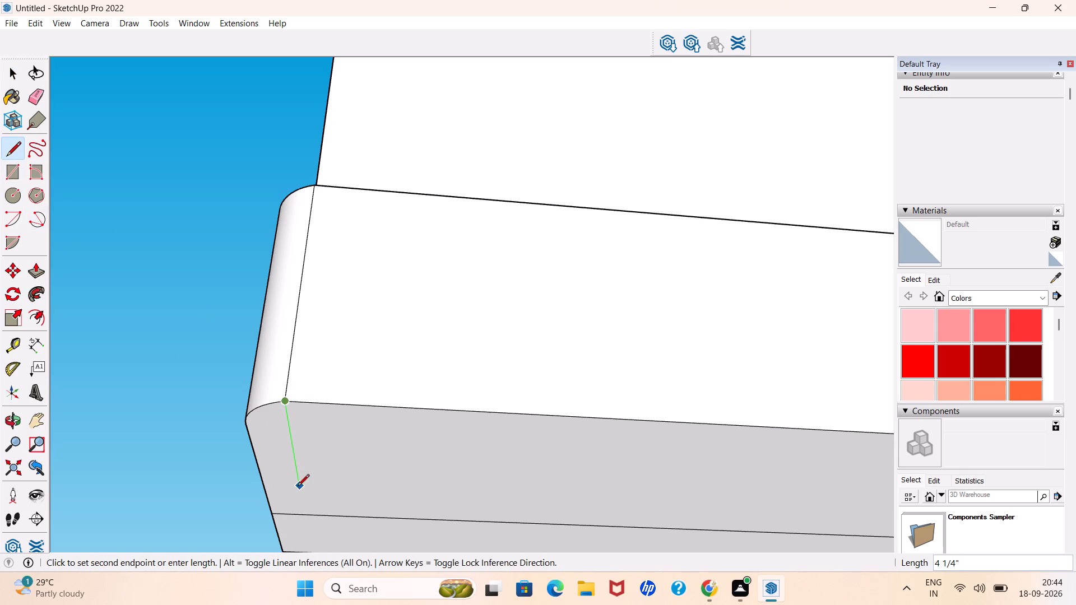
{"action": "left_click", "coordinate": [304, 514]}
{"action": "key", "text": "space"}
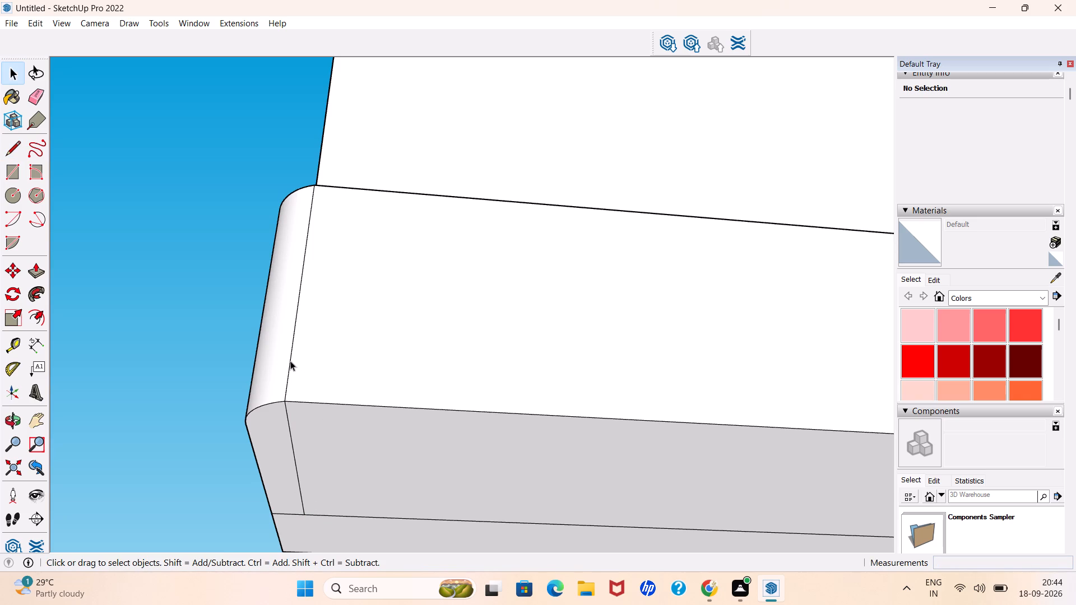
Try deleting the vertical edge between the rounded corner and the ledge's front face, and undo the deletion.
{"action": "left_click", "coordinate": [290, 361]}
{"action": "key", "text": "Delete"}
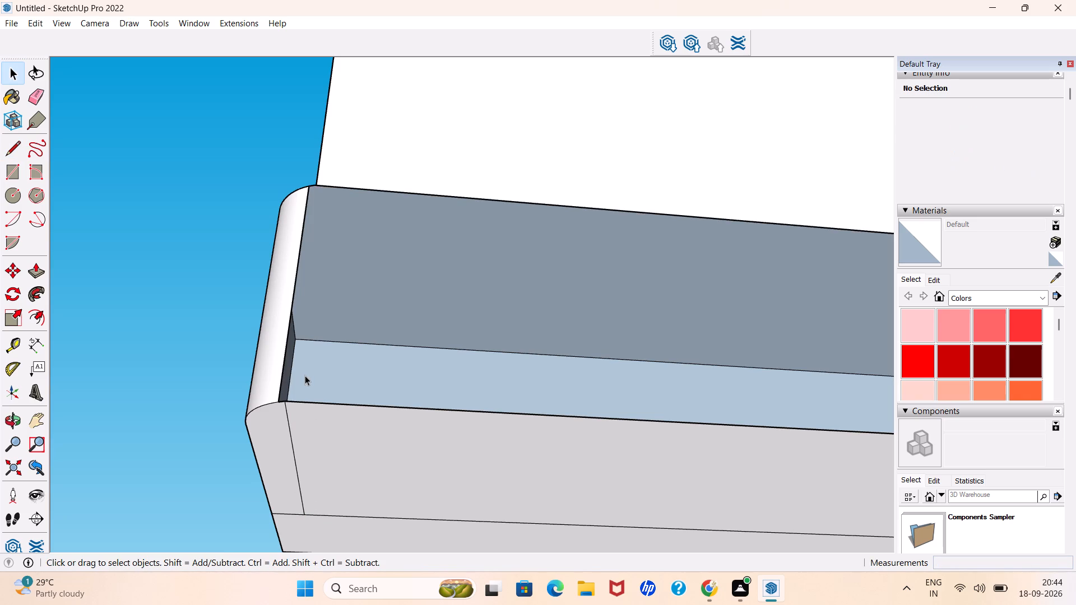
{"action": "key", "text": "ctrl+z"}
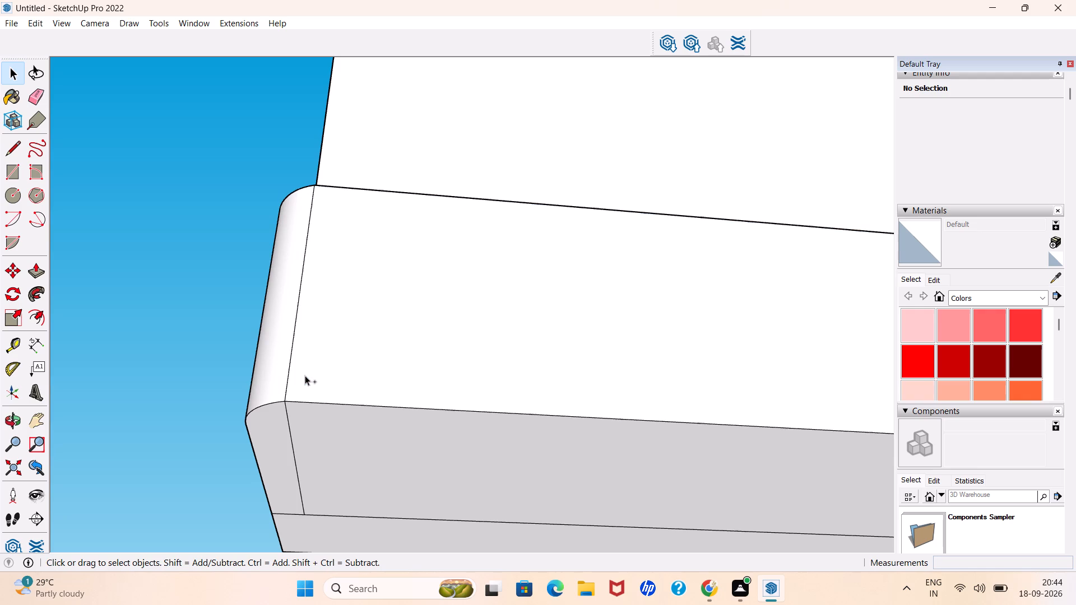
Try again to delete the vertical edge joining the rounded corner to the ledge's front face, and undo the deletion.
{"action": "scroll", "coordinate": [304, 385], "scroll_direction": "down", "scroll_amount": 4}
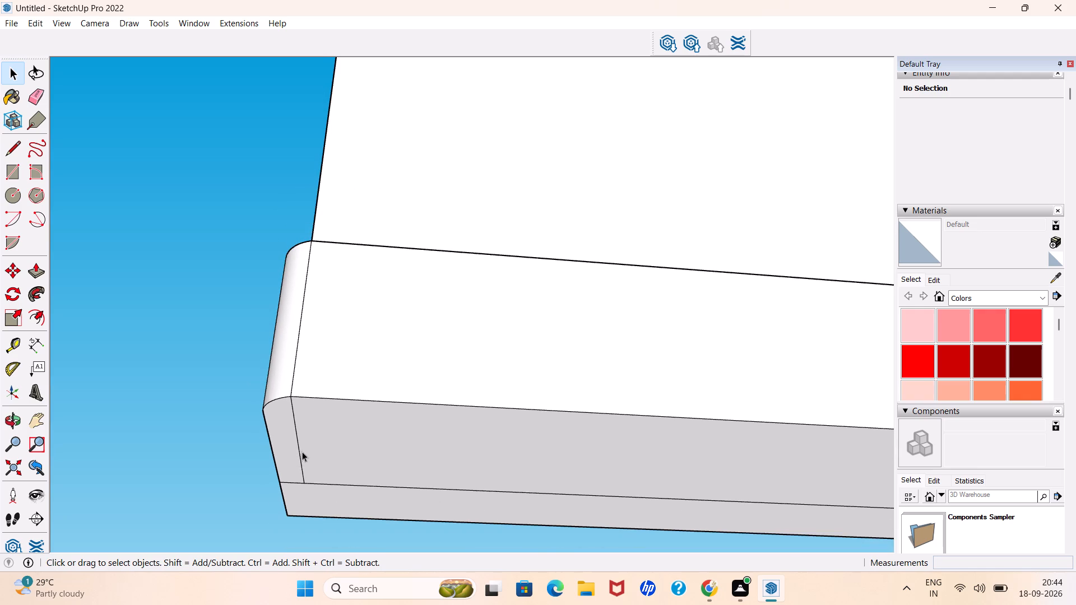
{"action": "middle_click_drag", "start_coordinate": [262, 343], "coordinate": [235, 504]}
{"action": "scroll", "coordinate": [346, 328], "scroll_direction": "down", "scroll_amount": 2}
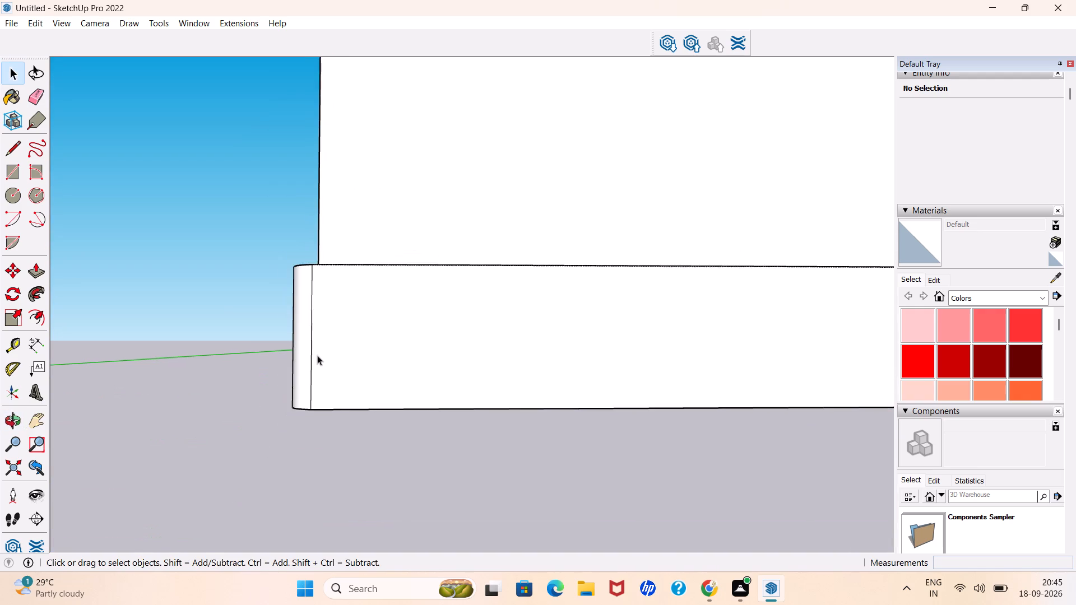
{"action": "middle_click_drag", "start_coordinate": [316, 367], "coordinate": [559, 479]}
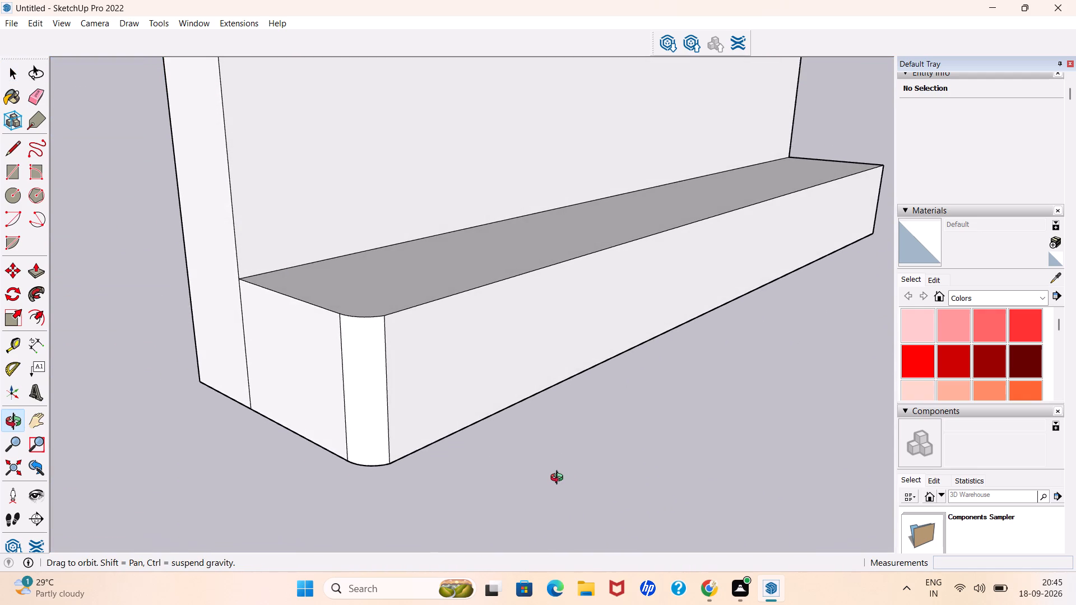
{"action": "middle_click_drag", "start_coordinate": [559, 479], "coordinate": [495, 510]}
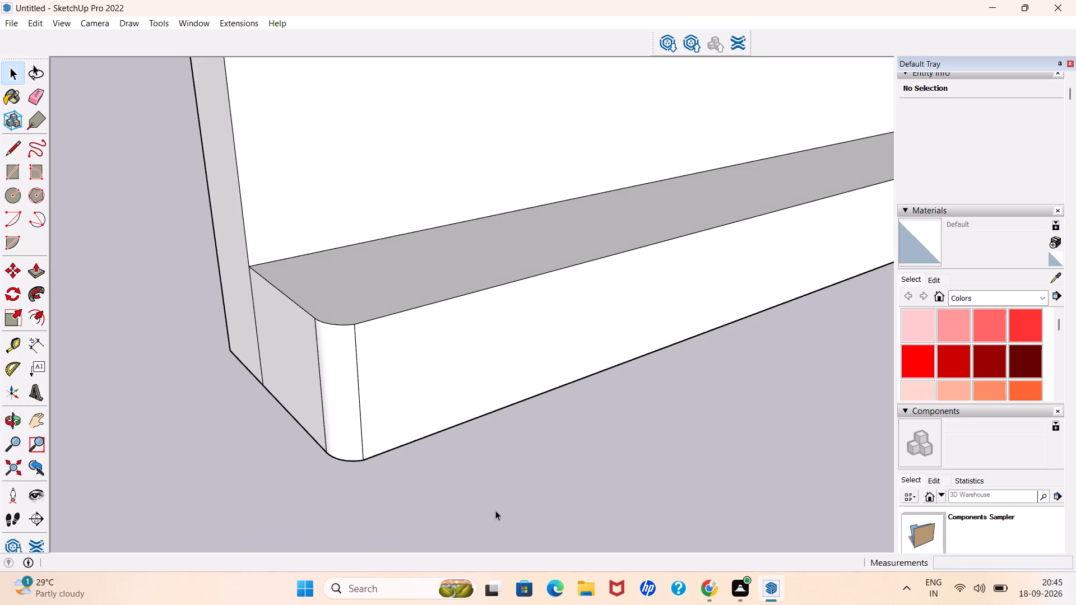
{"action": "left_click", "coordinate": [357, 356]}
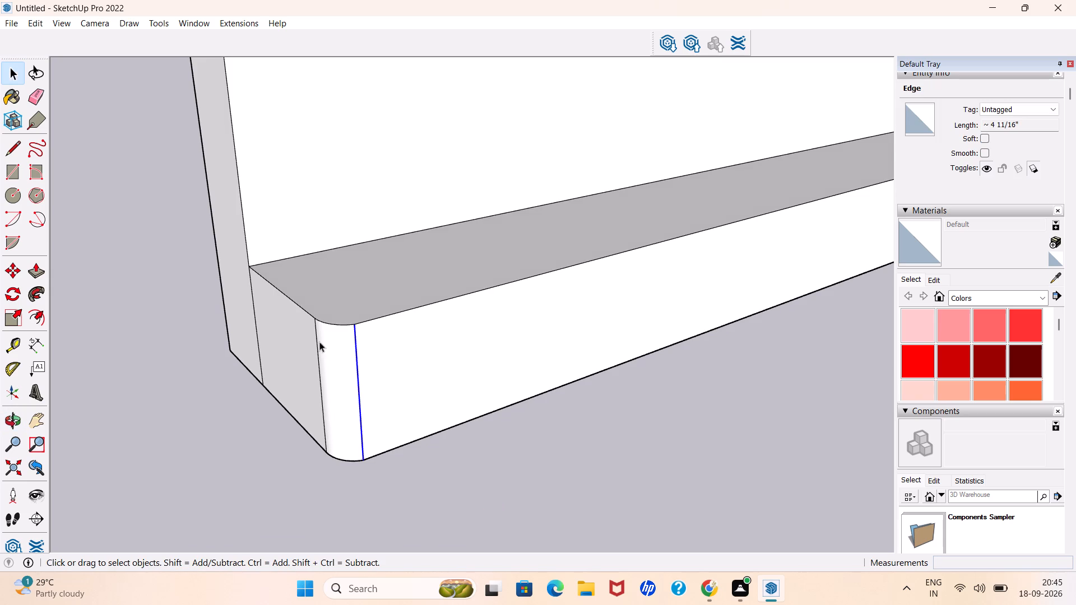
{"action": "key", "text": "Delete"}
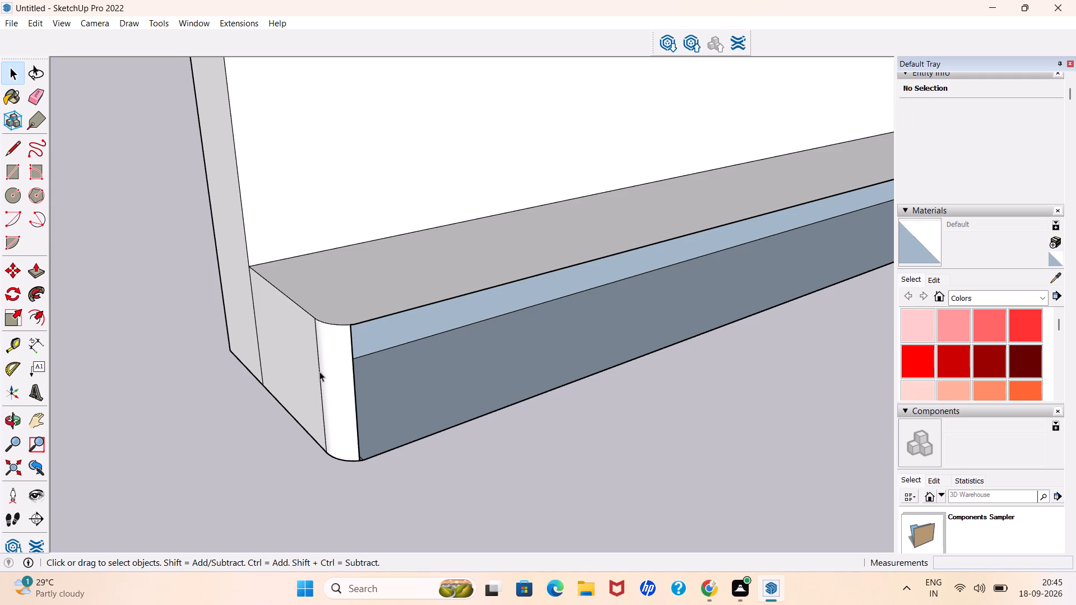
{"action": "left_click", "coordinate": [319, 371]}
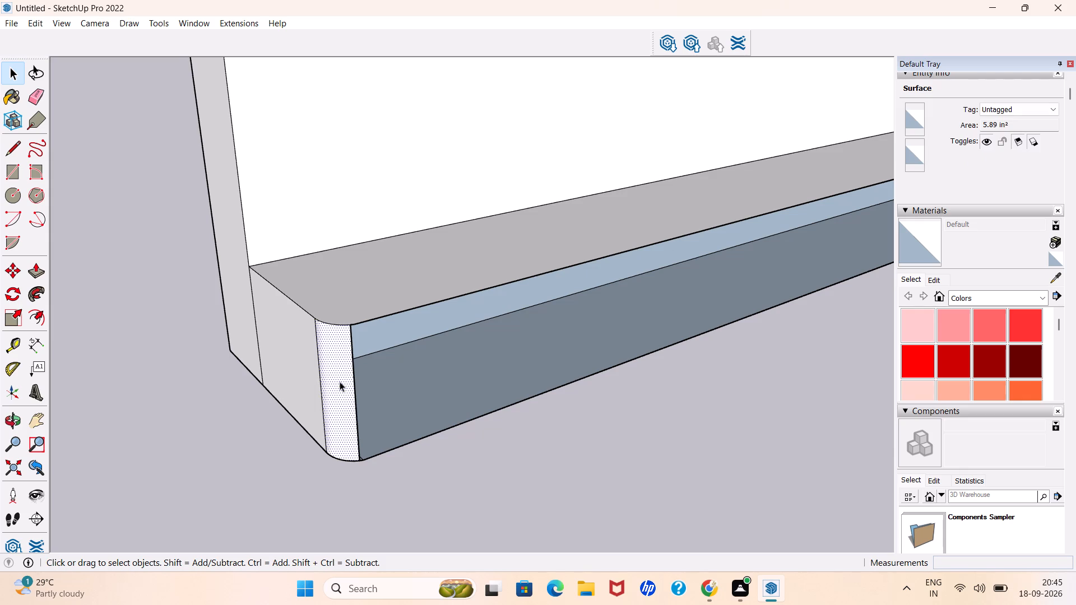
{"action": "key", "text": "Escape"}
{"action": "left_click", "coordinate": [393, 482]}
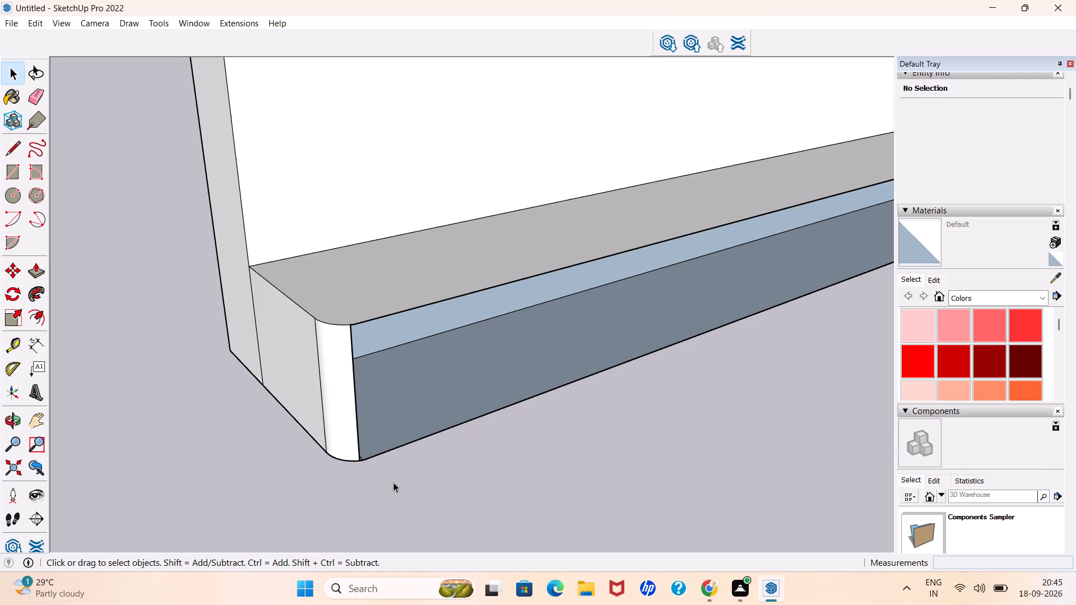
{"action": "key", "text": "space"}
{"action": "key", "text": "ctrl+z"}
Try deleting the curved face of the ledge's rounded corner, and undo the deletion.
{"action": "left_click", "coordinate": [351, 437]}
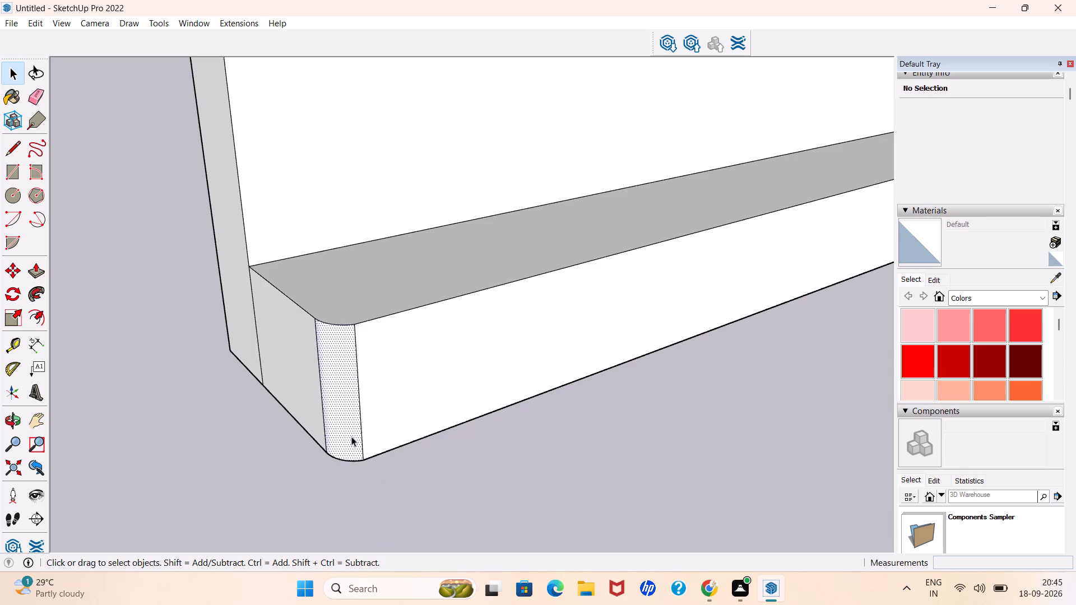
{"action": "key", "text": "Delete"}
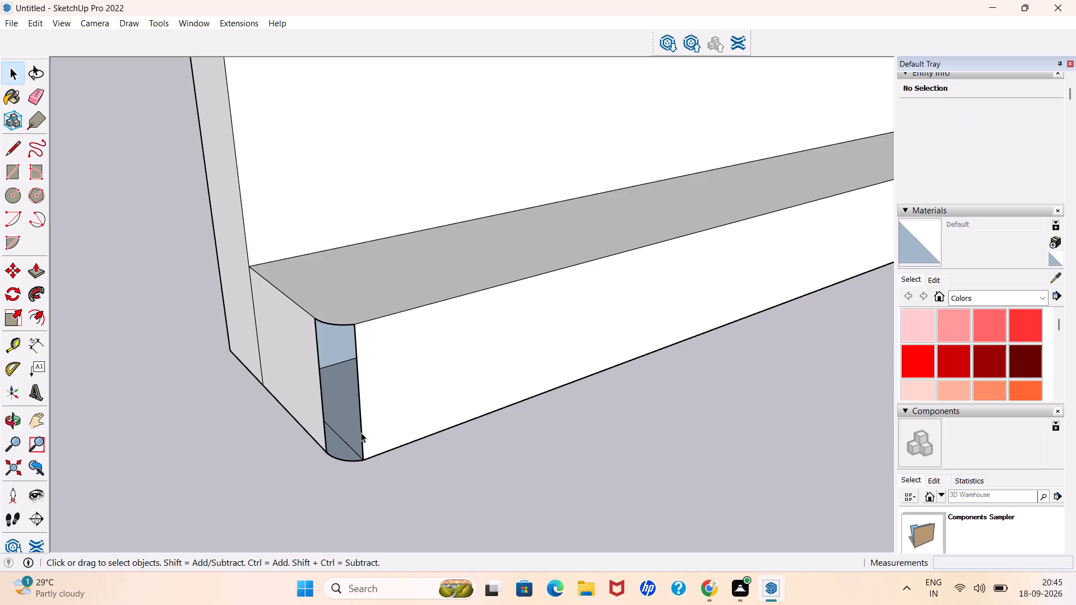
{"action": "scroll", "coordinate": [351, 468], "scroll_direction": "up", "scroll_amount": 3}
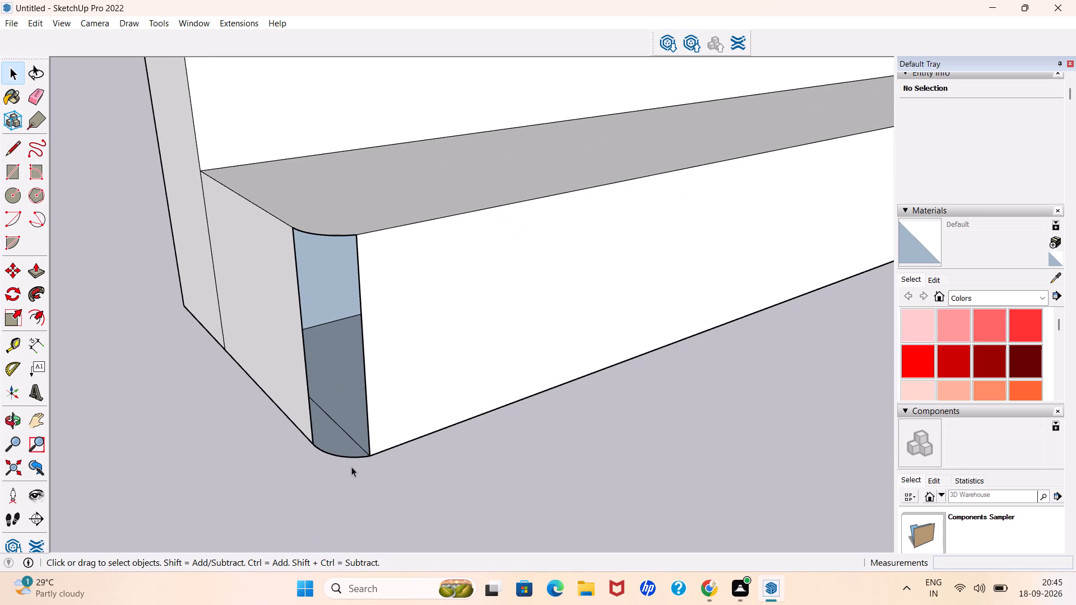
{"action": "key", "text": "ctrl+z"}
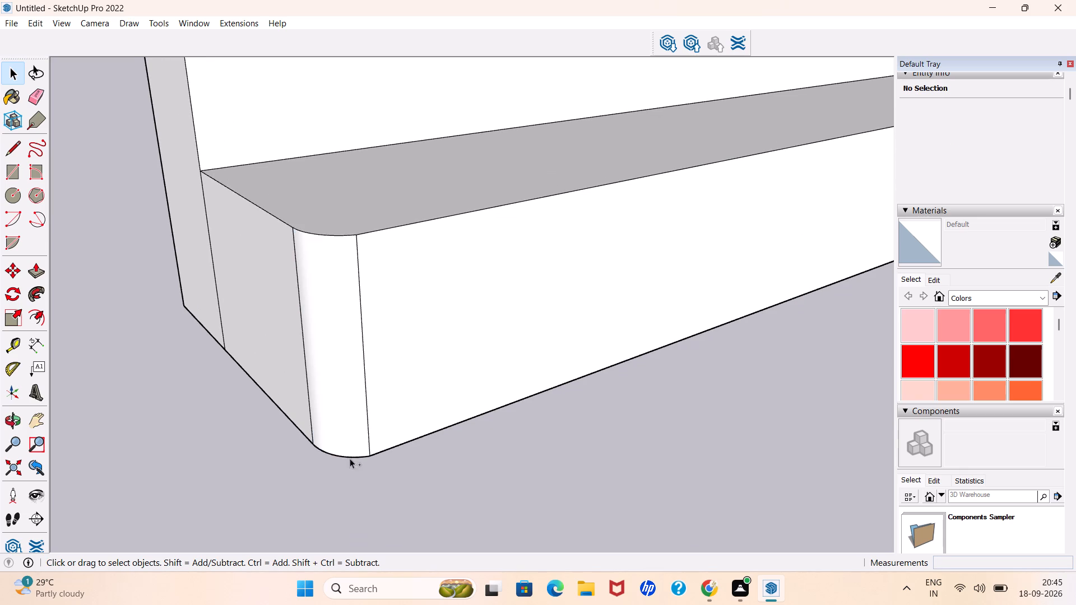
Move the rounded corner's front vertical edge about 1 13/16" along the ledge's front, away from the corner, to widen the curve.
{"action": "scroll", "coordinate": [244, 370], "scroll_direction": "down", "scroll_amount": 10}
{"action": "scroll", "coordinate": [210, 29], "scroll_direction": "down", "scroll_amount": 5}
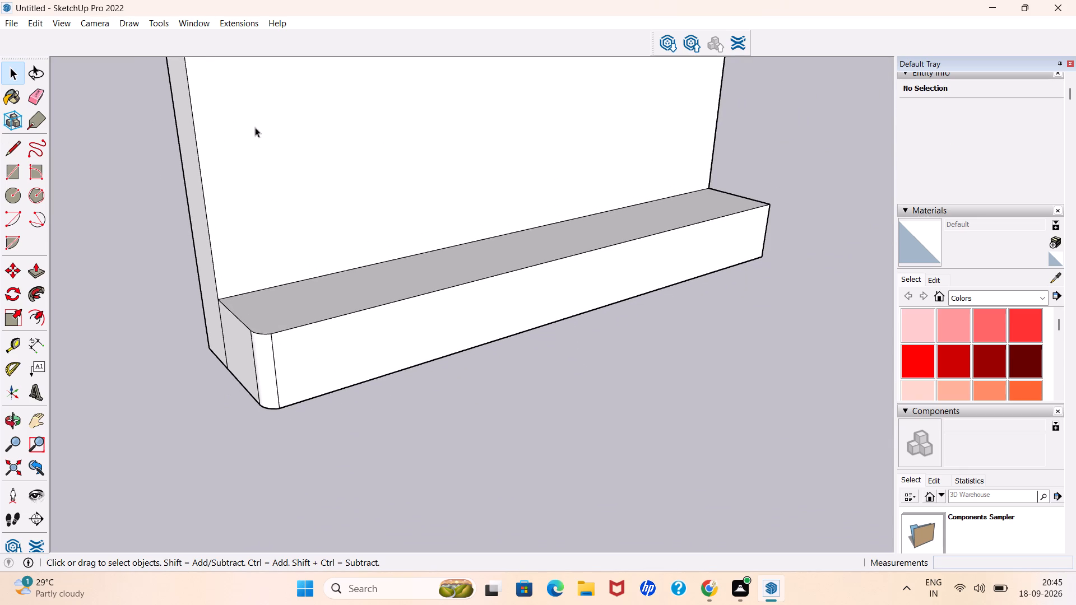
{"action": "scroll", "coordinate": [384, 362], "scroll_direction": "down", "scroll_amount": 4}
{"action": "middle_click_drag", "start_coordinate": [630, 377], "coordinate": [426, 371]}
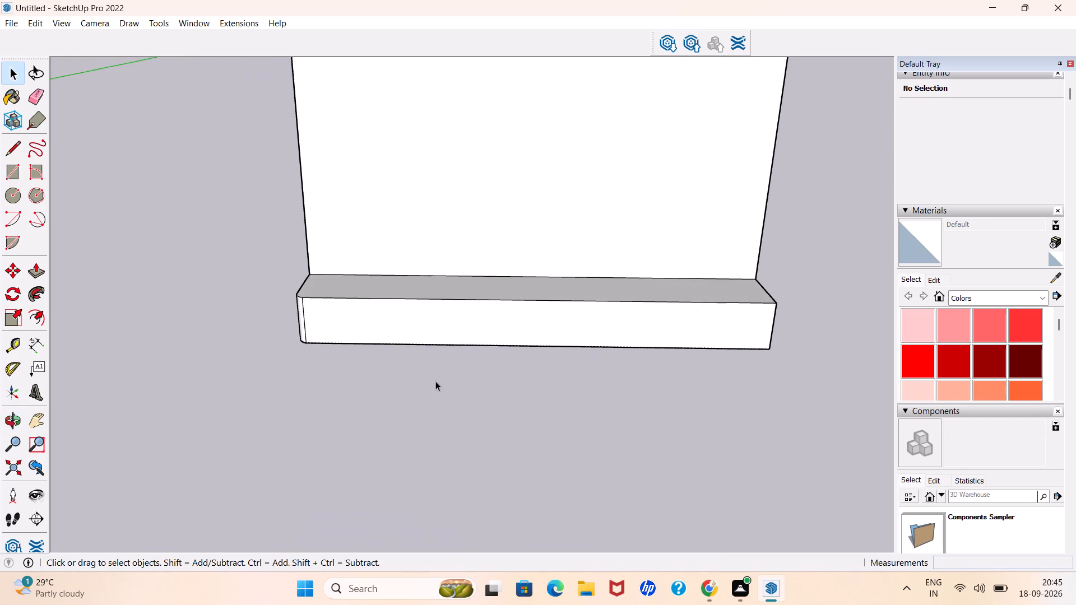
{"action": "scroll", "coordinate": [439, 387], "scroll_direction": "down", "scroll_amount": 5}
{"action": "scroll", "coordinate": [502, 239], "scroll_direction": "up", "scroll_amount": 4}
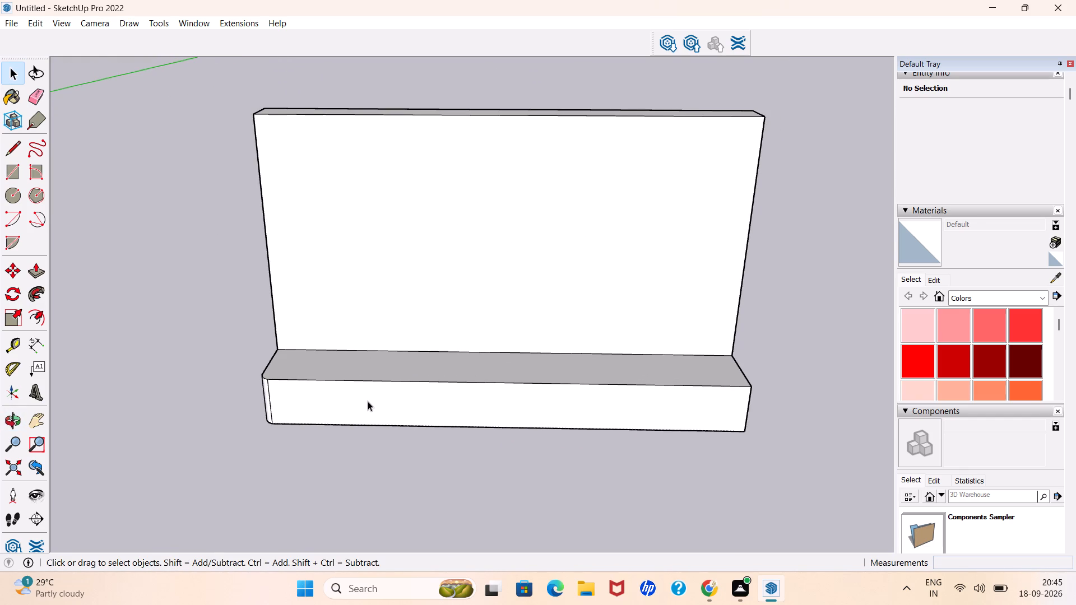
{"action": "middle_click_drag", "start_coordinate": [294, 394], "coordinate": [330, 345]}
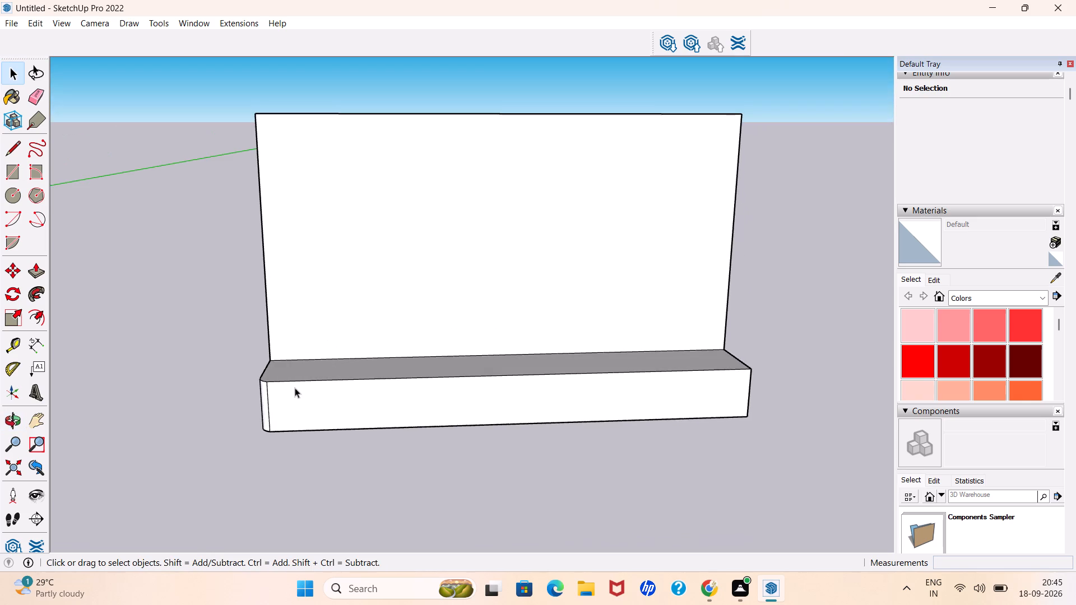
{"action": "scroll", "coordinate": [261, 399], "scroll_direction": "up", "scroll_amount": 8}
{"action": "middle_click_drag", "start_coordinate": [280, 387], "coordinate": [286, 446]}
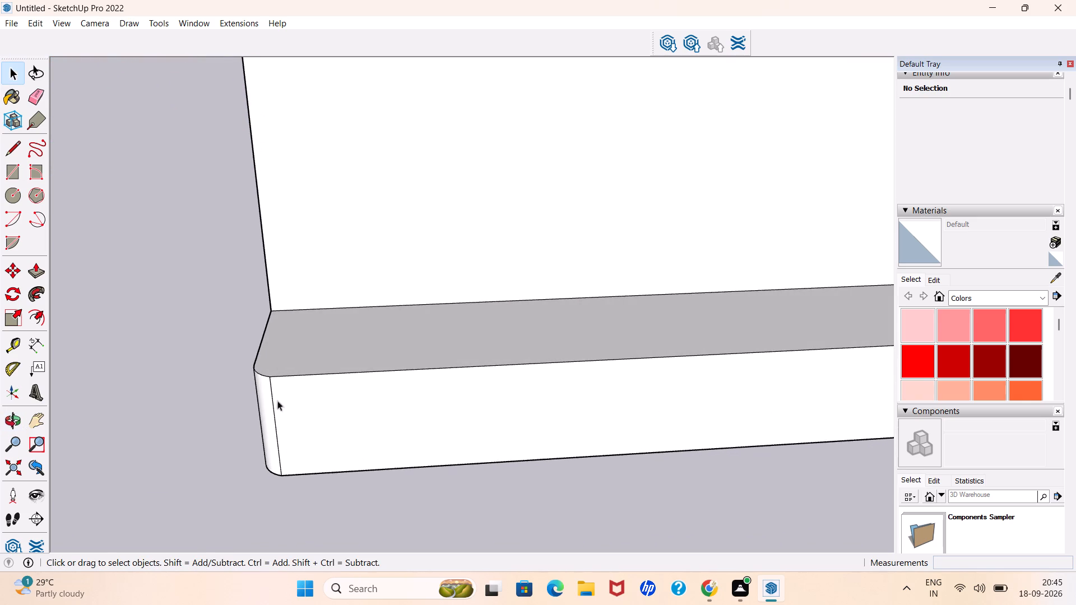
{"action": "scroll", "coordinate": [272, 381], "scroll_direction": "up", "scroll_amount": 2}
{"action": "left_click", "coordinate": [271, 393]}
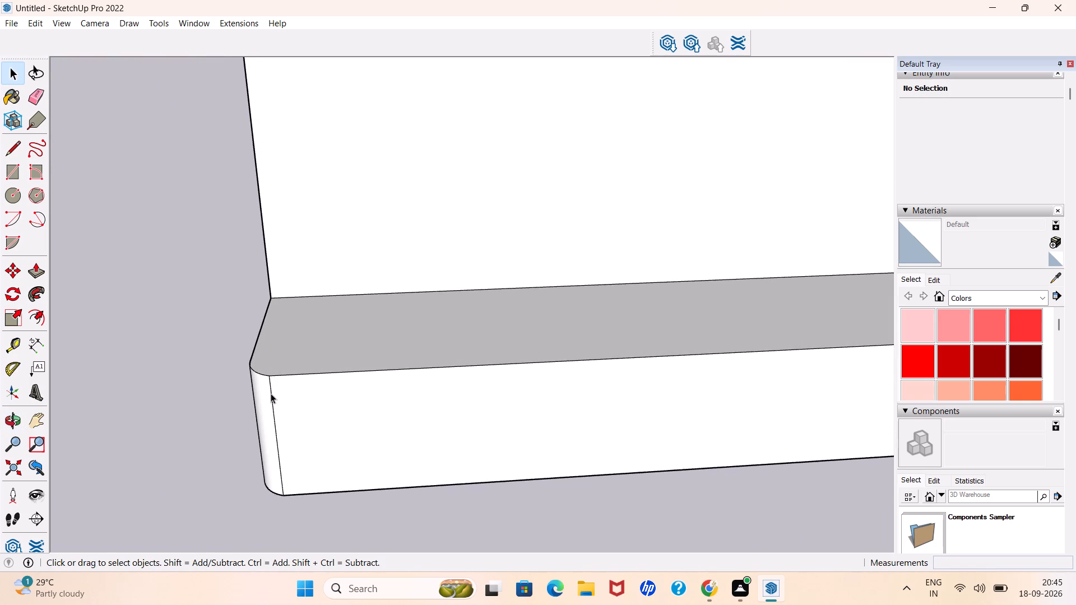
{"action": "key", "text": "m"}
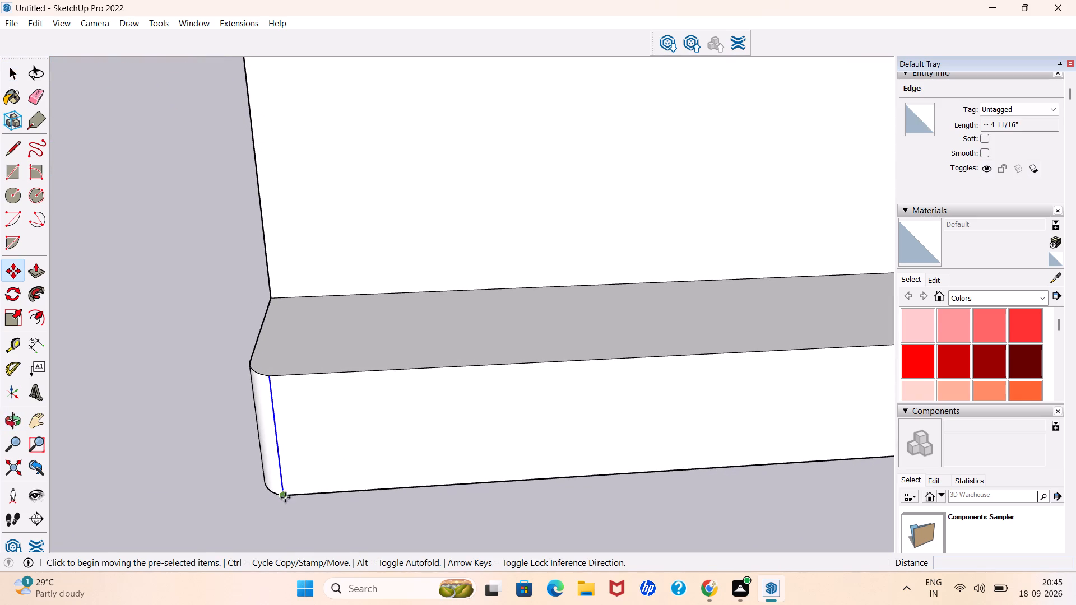
{"action": "left_click", "coordinate": [285, 497]}
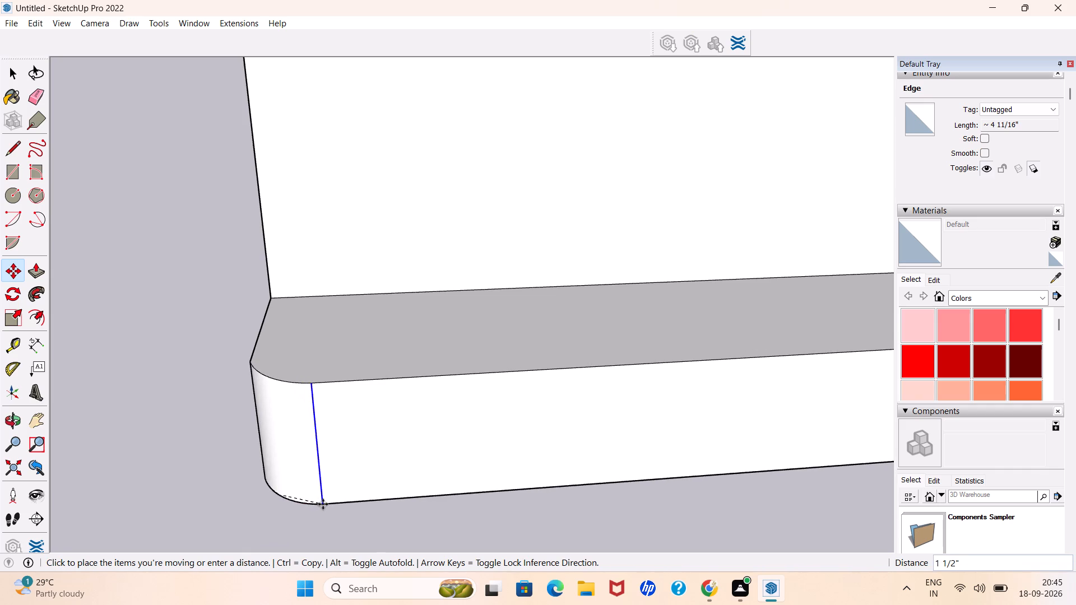
{"action": "left_click", "coordinate": [332, 504]}
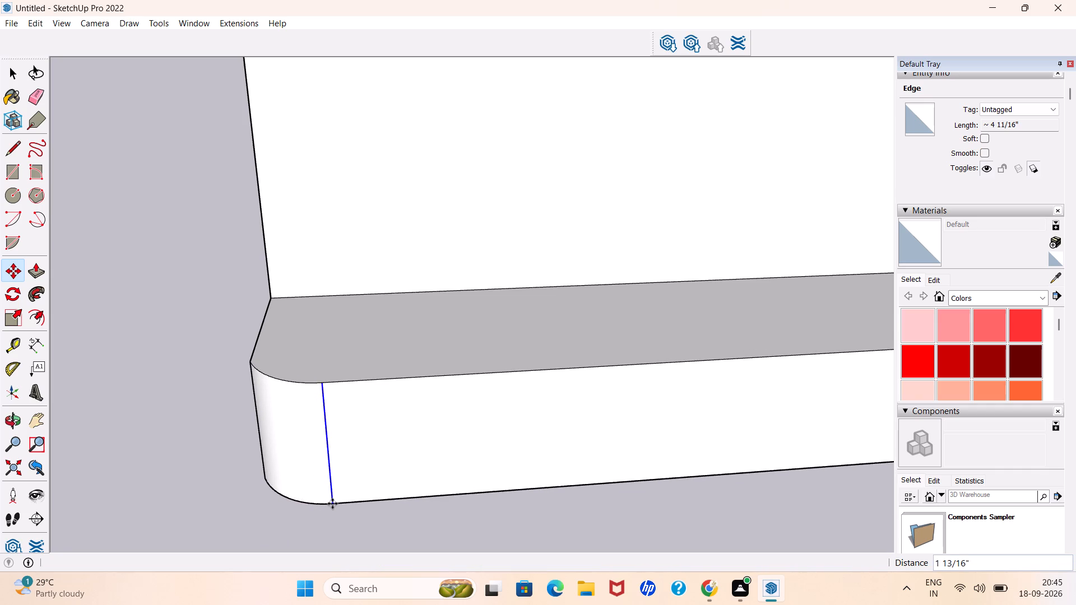
{"action": "scroll", "coordinate": [429, 439], "scroll_direction": "down", "scroll_amount": 5}
{"action": "key", "text": "space"}
{"action": "scroll", "coordinate": [217, 323], "scroll_direction": "down", "scroll_amount": 5}
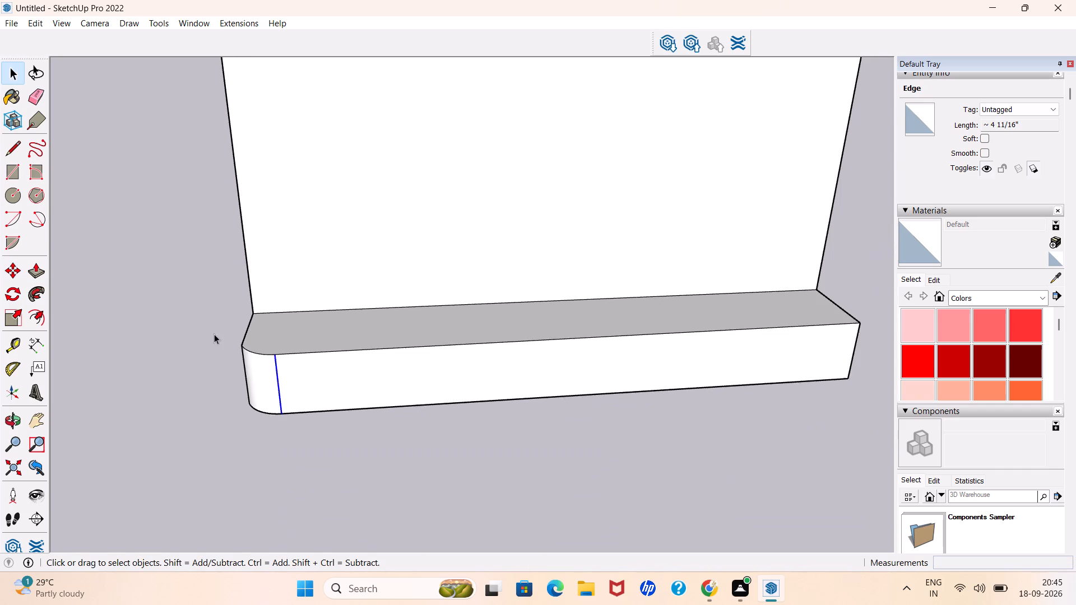
{"action": "scroll", "coordinate": [216, 342], "scroll_direction": "down", "scroll_amount": 1}
{"action": "left_click", "coordinate": [287, 450]}
Move the rounded corner's side vertical edge about 3/4" along the ledge's end face toward the slab to enlarge the curve.
{"action": "middle_click_drag", "start_coordinate": [328, 453], "coordinate": [312, 441]}
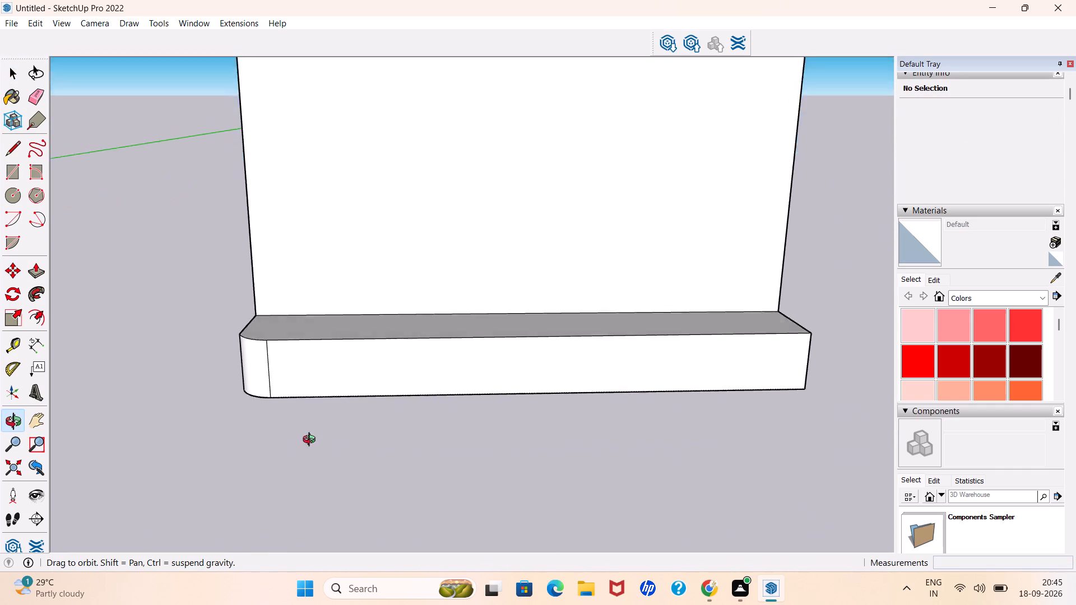
{"action": "middle_click_drag", "start_coordinate": [312, 441], "coordinate": [614, 454]}
{"action": "scroll", "coordinate": [562, 343], "scroll_direction": "down", "scroll_amount": 3}
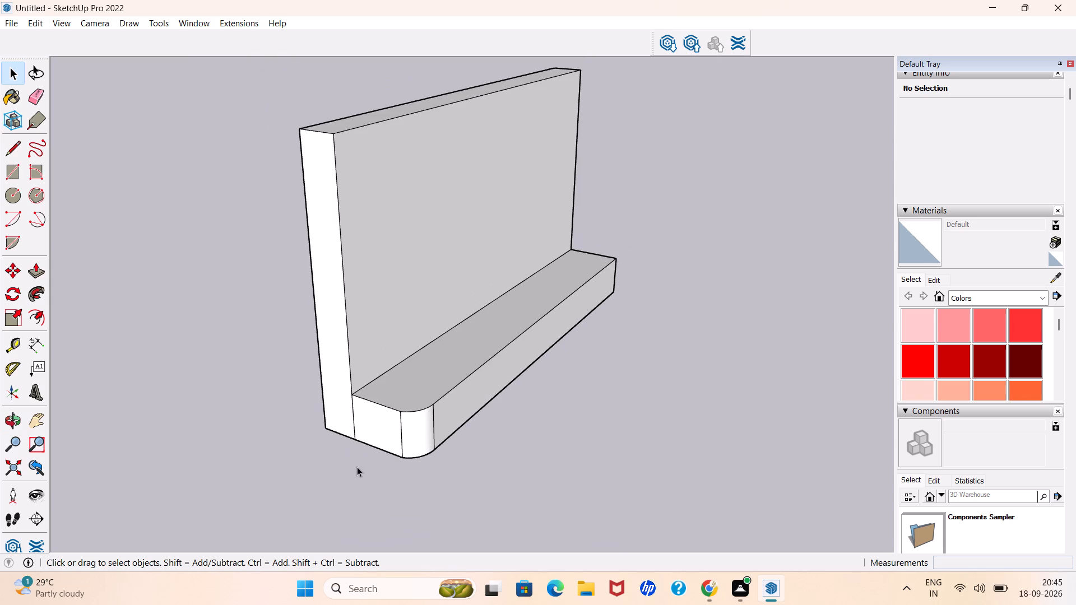
{"action": "middle_click_drag", "start_coordinate": [361, 467], "coordinate": [546, 555]}
{"action": "scroll", "coordinate": [500, 488], "scroll_direction": "up", "scroll_amount": 8}
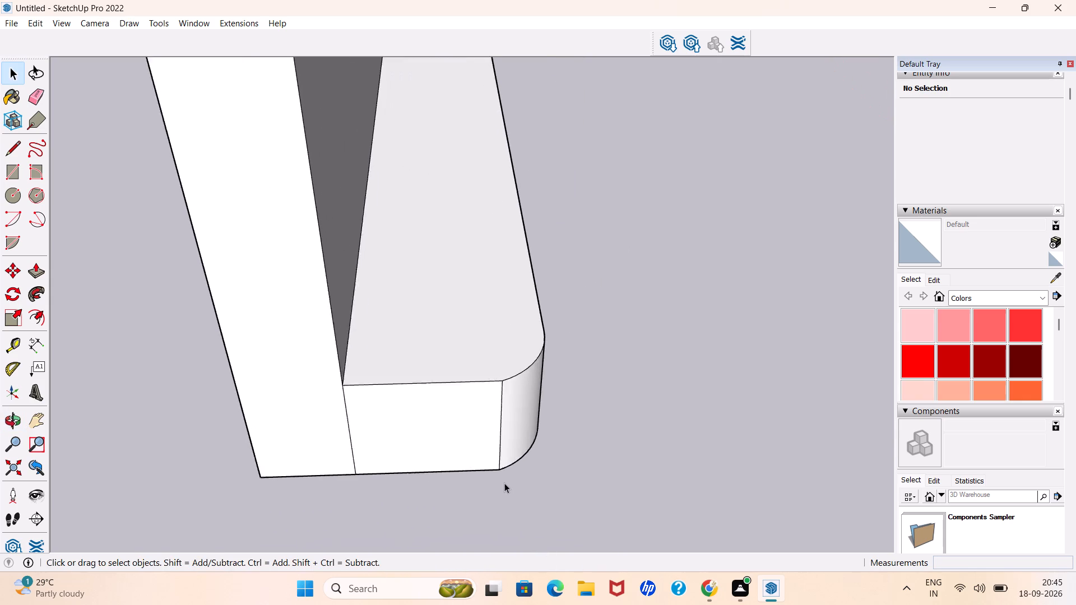
{"action": "left_click", "coordinate": [499, 452]}
{"action": "key", "text": "m"}
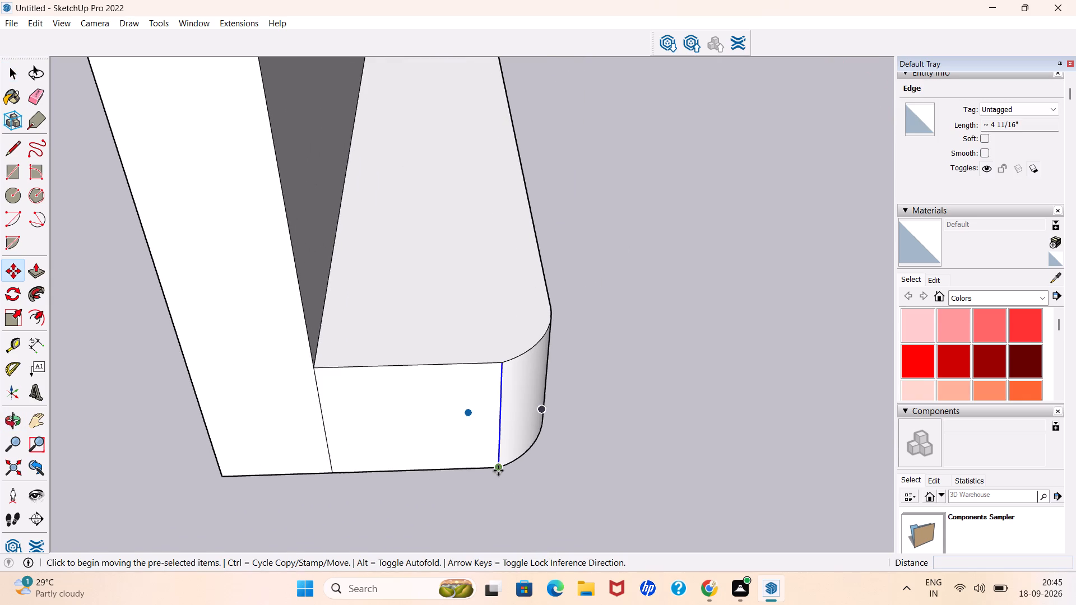
{"action": "left_click", "coordinate": [498, 471]}
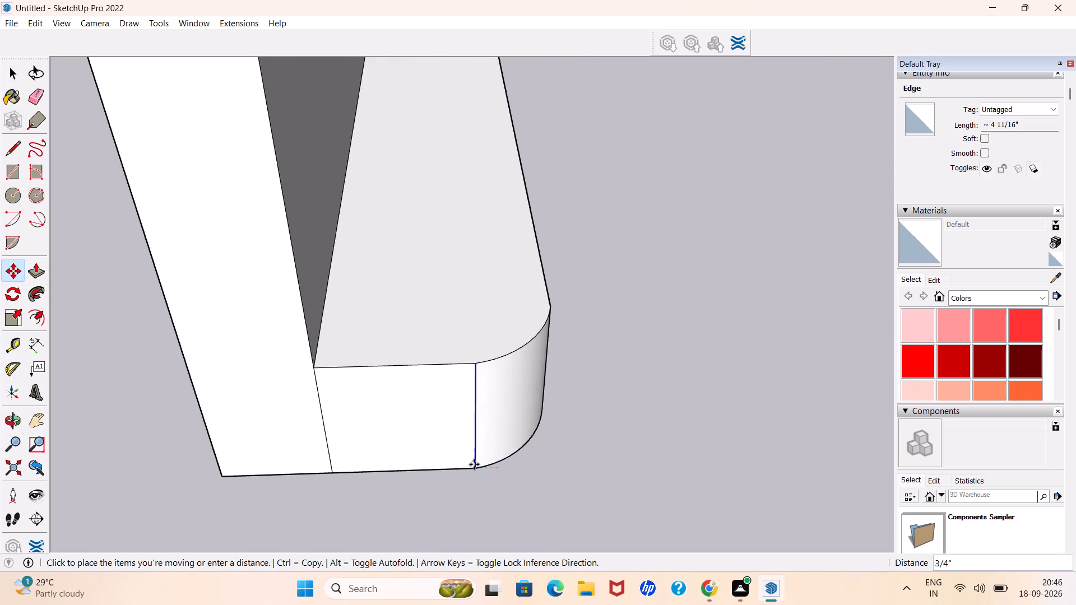
{"action": "left_click", "coordinate": [471, 462]}
{"action": "key", "text": "space"}
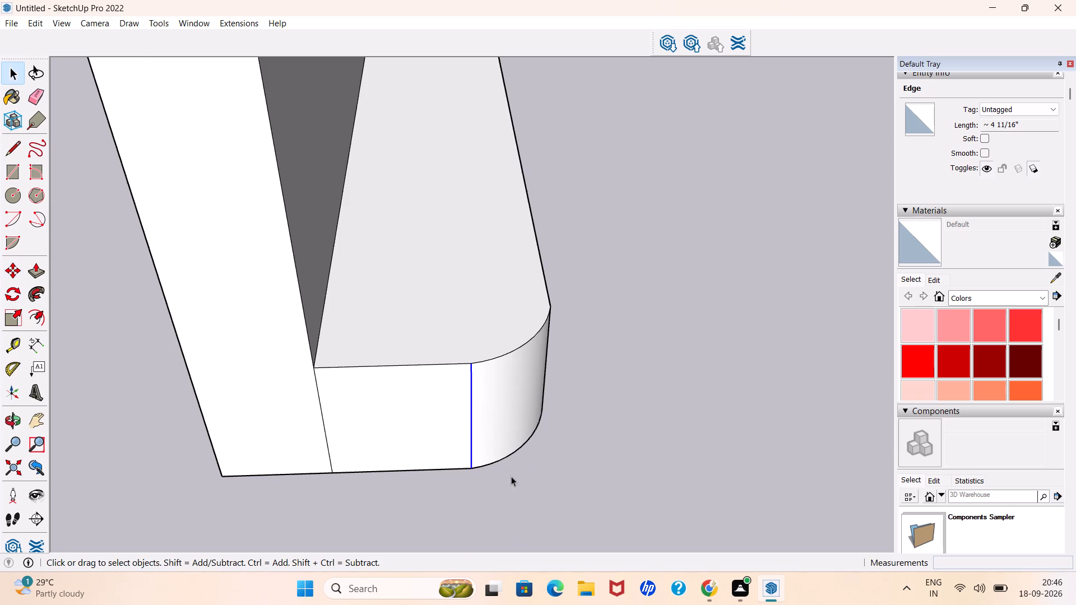
{"action": "scroll", "coordinate": [502, 471], "scroll_direction": "down", "scroll_amount": 5}
{"action": "left_click", "coordinate": [654, 363]}
{"action": "scroll", "coordinate": [692, 276], "scroll_direction": "down", "scroll_amount": 3}
{"action": "middle_click_drag", "start_coordinate": [693, 277], "coordinate": [617, 319]}
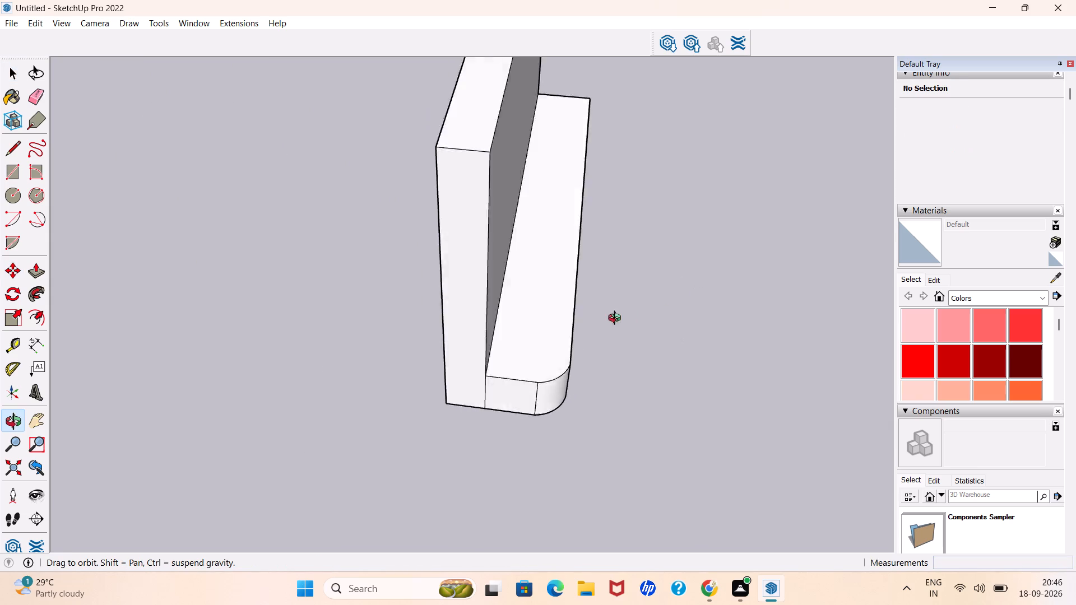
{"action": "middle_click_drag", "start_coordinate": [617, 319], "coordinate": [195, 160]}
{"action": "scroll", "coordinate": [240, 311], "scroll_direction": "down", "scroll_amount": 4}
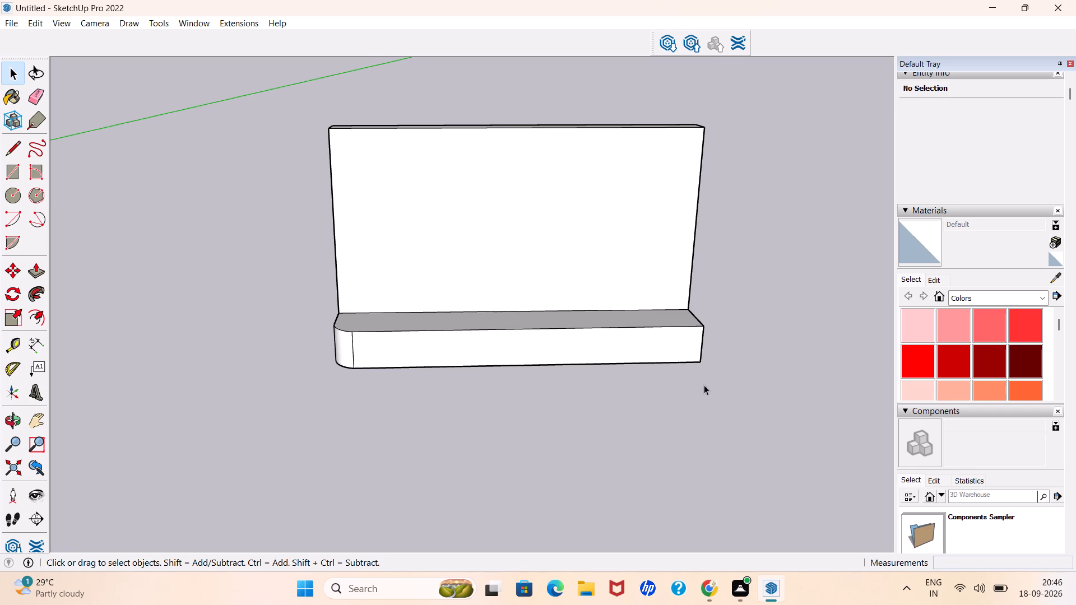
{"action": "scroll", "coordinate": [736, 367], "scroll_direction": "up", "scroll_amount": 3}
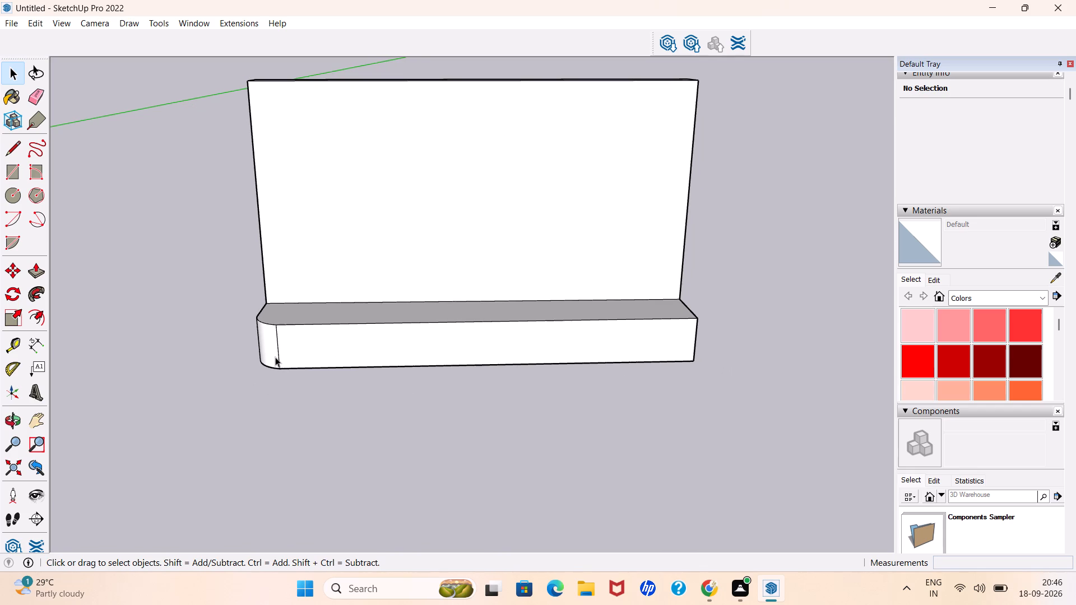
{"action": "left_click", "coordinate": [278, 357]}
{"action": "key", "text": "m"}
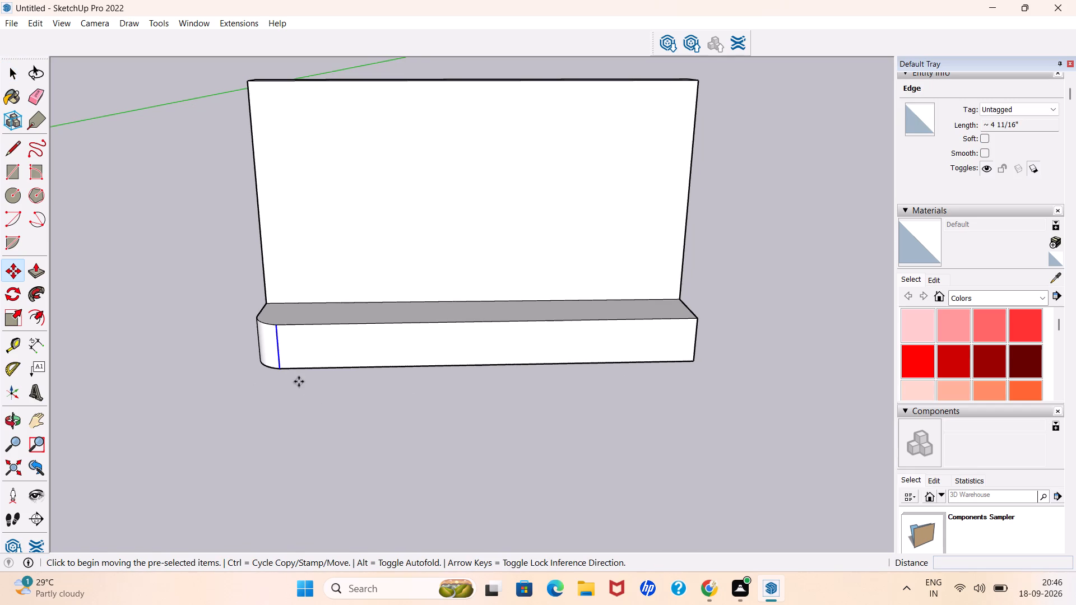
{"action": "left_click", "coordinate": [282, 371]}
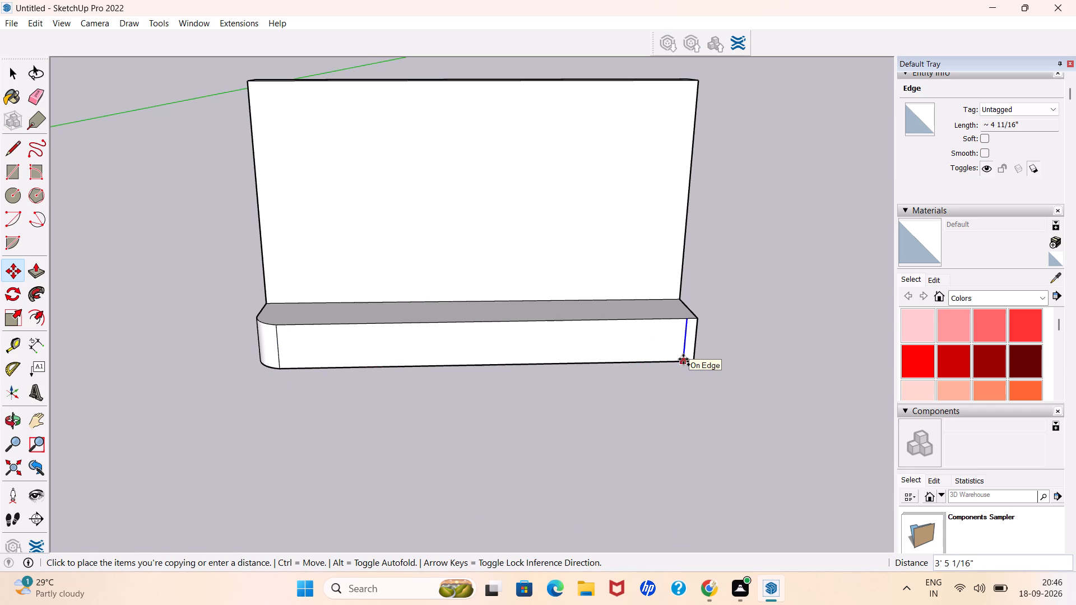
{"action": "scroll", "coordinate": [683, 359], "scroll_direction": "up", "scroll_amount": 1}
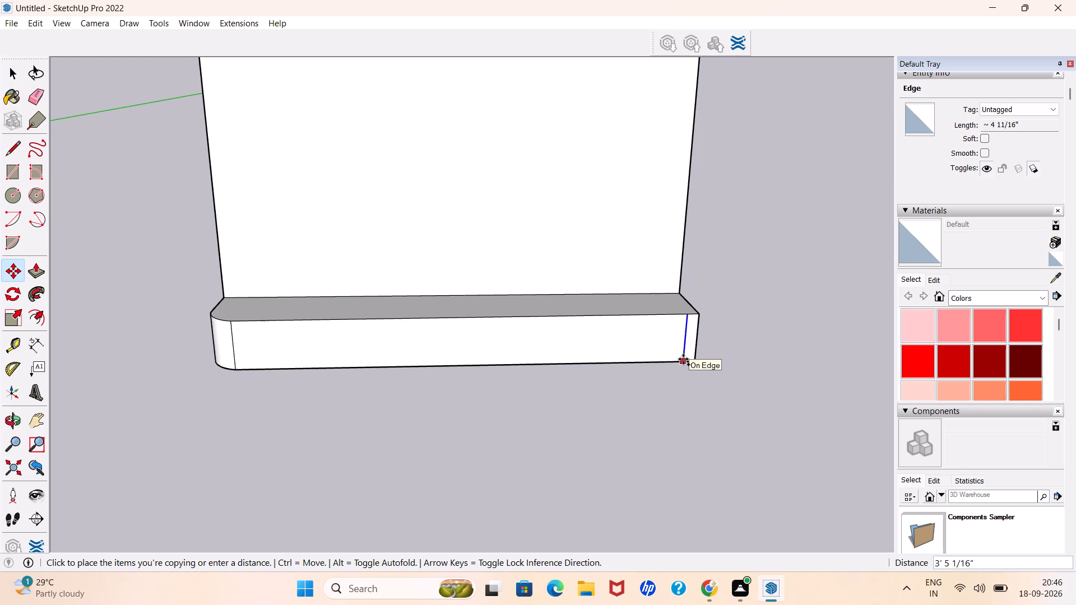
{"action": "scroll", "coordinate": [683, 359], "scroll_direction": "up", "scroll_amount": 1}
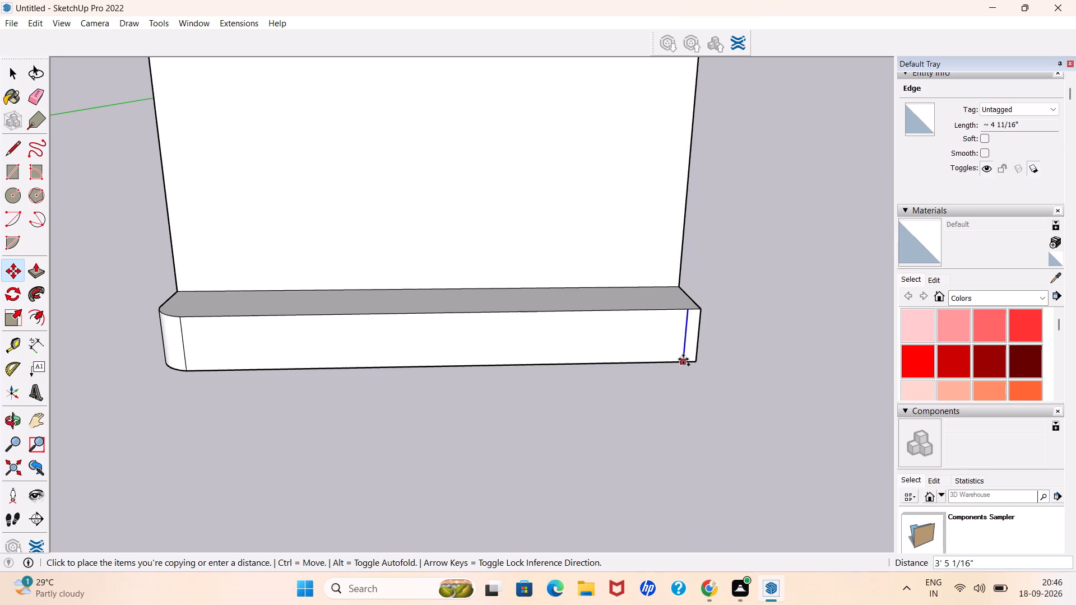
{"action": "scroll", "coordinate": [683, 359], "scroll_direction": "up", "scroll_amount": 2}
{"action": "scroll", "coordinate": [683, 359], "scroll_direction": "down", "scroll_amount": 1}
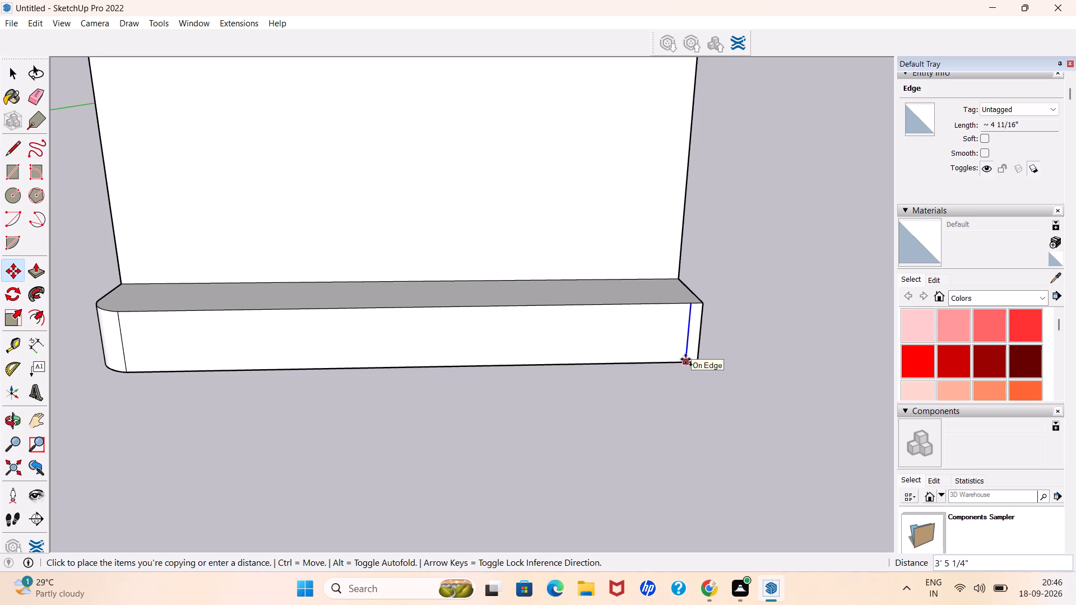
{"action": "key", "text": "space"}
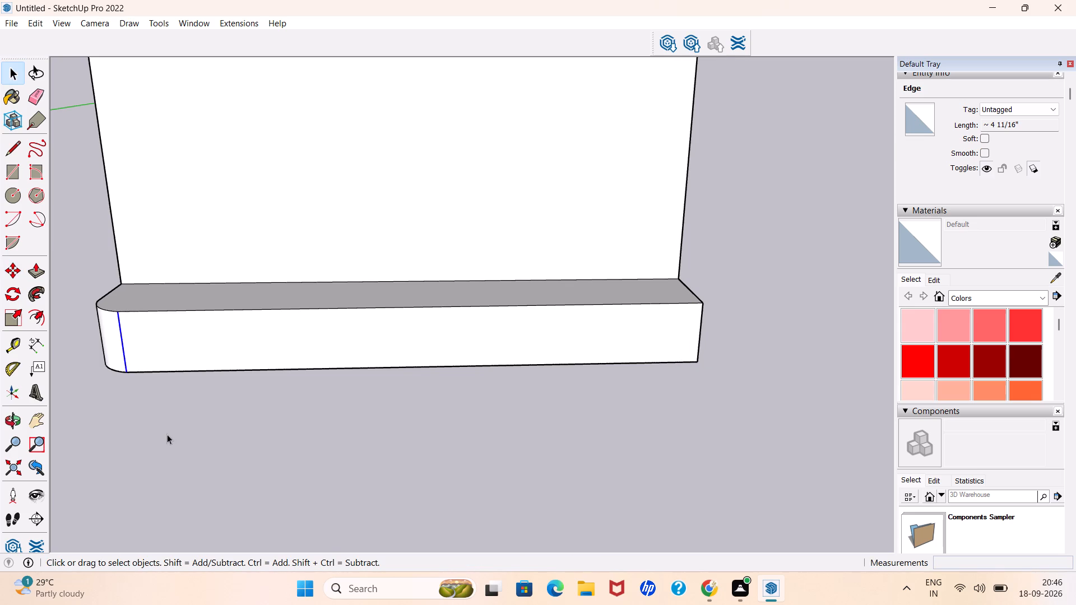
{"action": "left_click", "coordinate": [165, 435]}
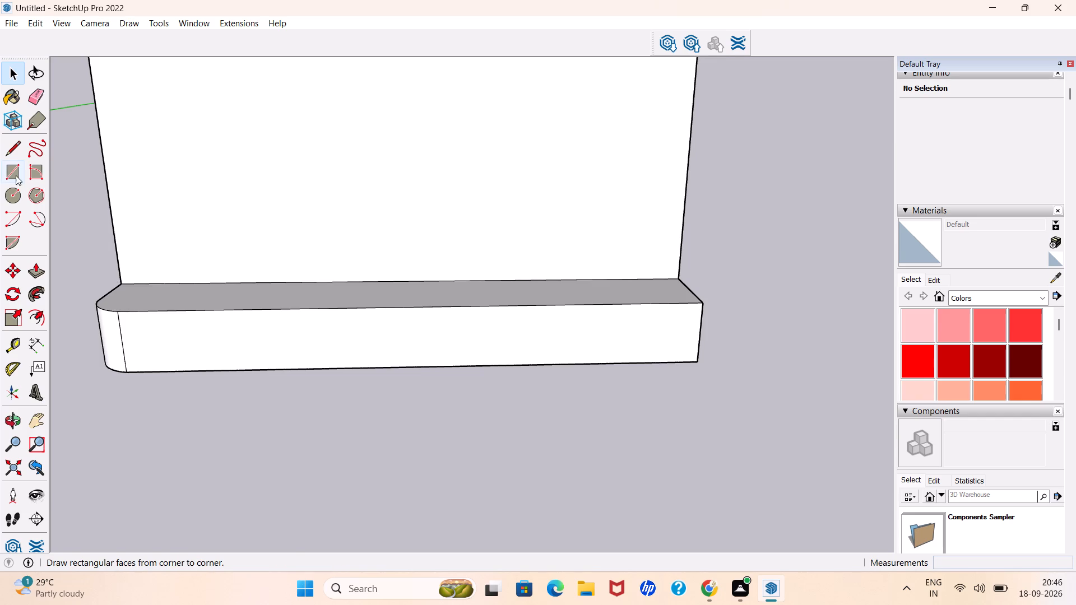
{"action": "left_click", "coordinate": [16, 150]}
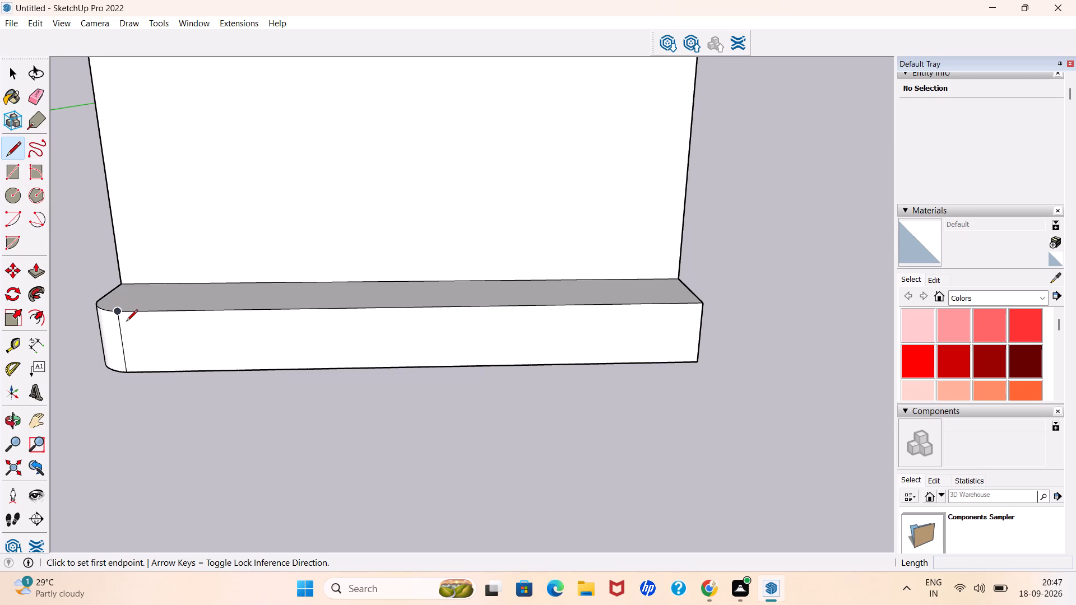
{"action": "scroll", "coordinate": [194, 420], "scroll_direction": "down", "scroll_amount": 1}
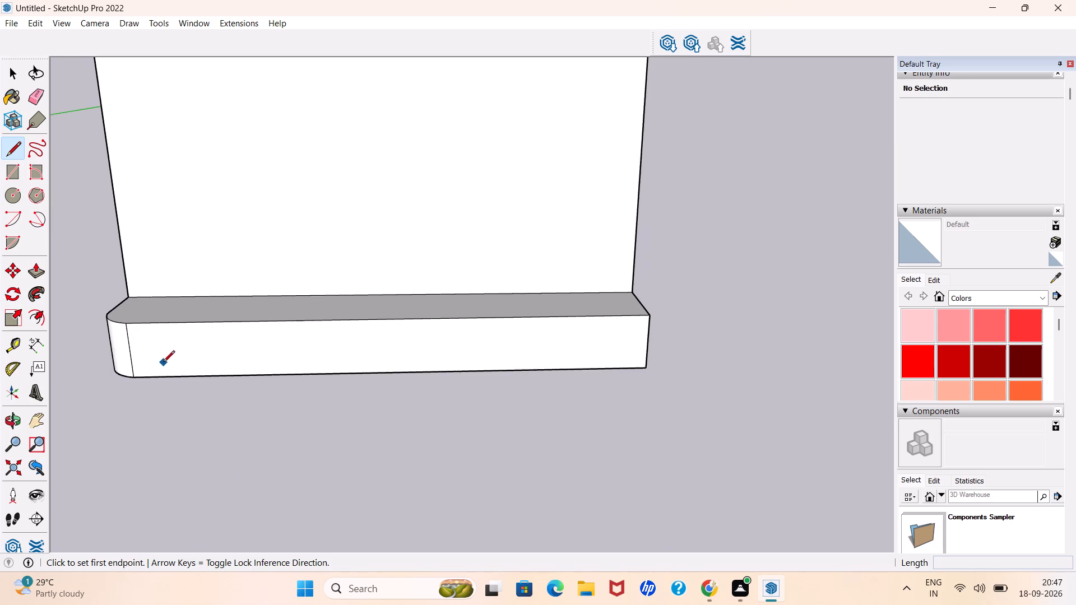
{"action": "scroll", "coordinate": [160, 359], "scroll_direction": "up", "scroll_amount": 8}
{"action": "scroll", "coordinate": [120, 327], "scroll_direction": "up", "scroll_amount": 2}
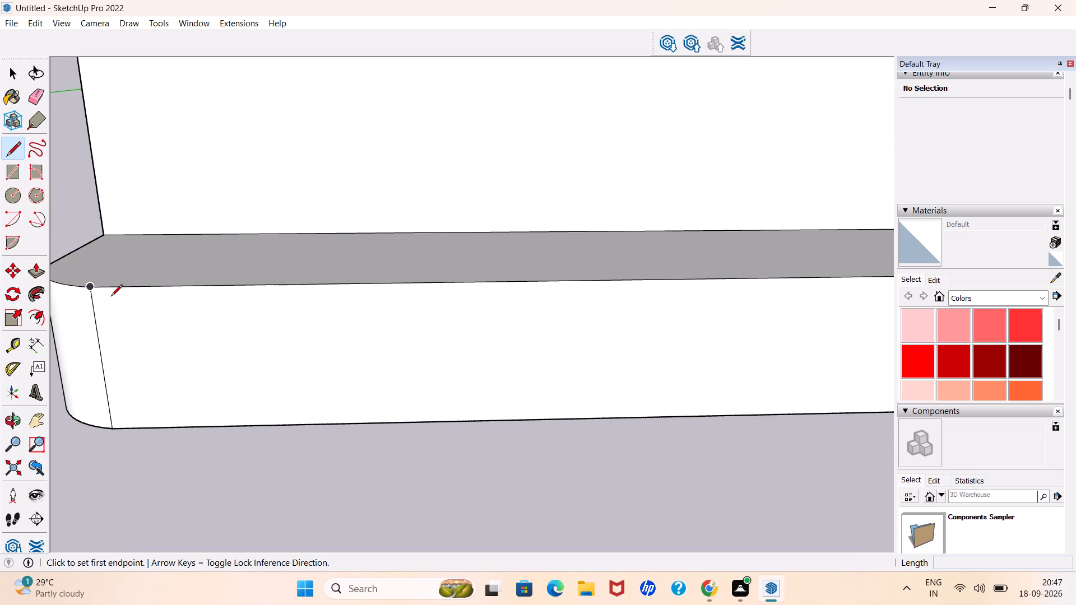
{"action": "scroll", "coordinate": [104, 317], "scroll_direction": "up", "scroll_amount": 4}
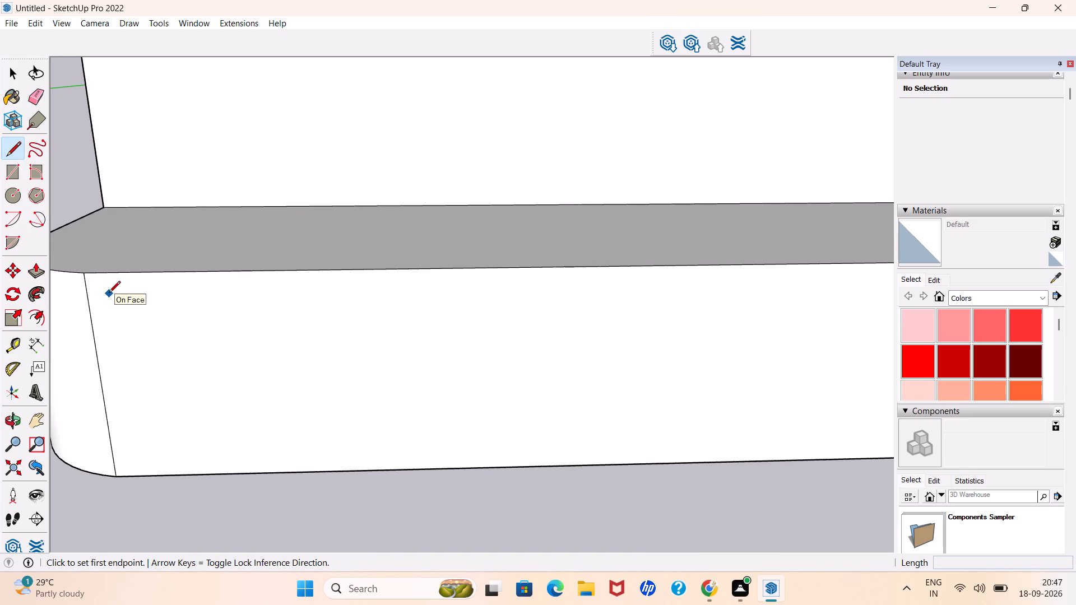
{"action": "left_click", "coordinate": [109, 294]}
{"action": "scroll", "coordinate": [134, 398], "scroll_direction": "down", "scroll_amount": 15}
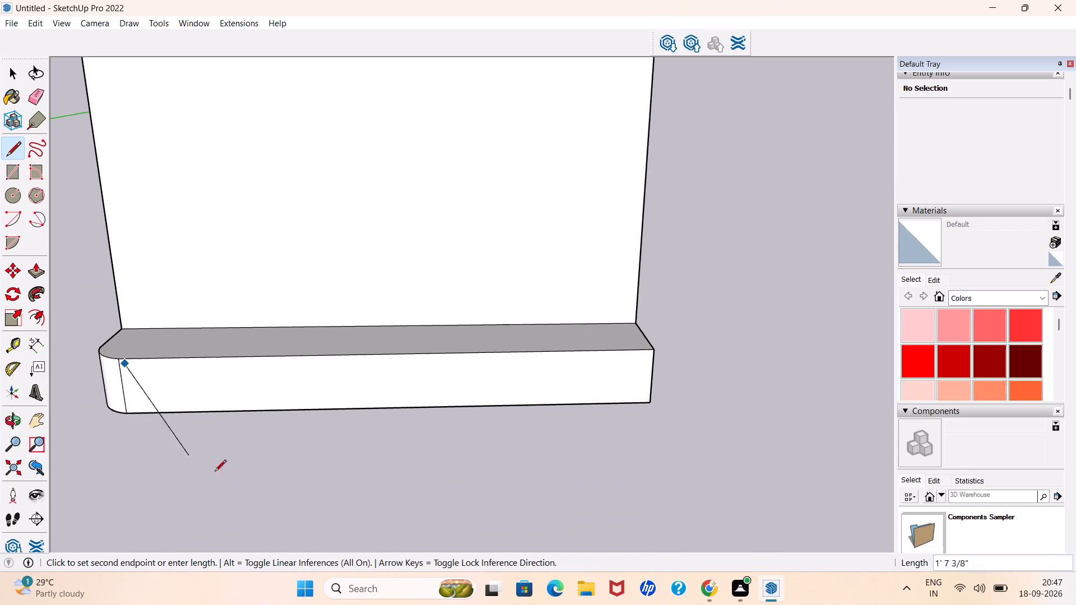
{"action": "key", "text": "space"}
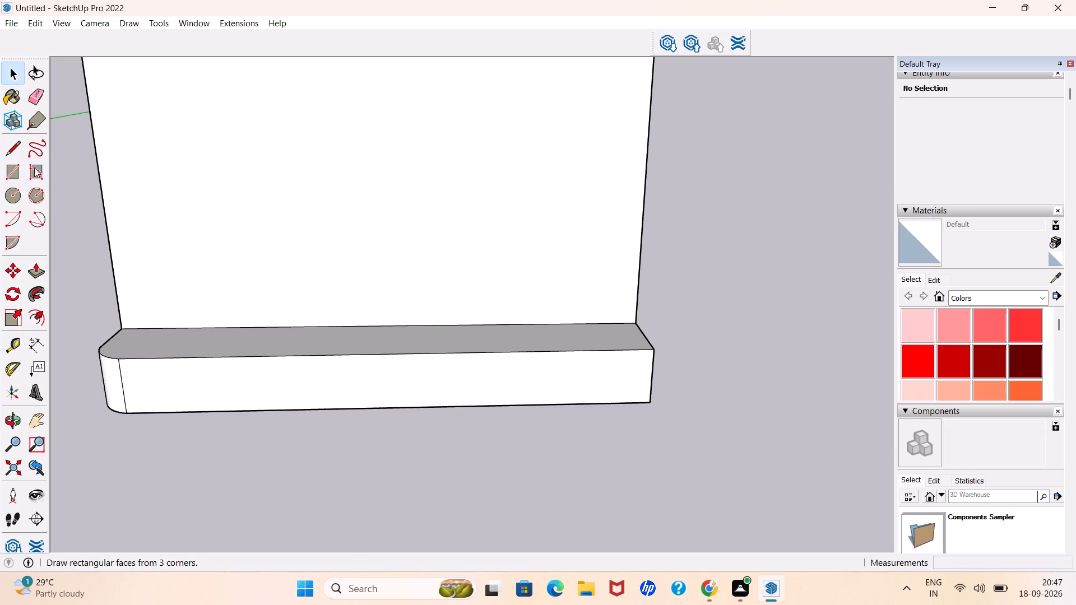
Draw a rectangle about 3' 4 3/4" by 3 3/8" on the ledge's flat front face, slightly inset from its edges.
{"action": "left_click", "coordinate": [17, 179]}
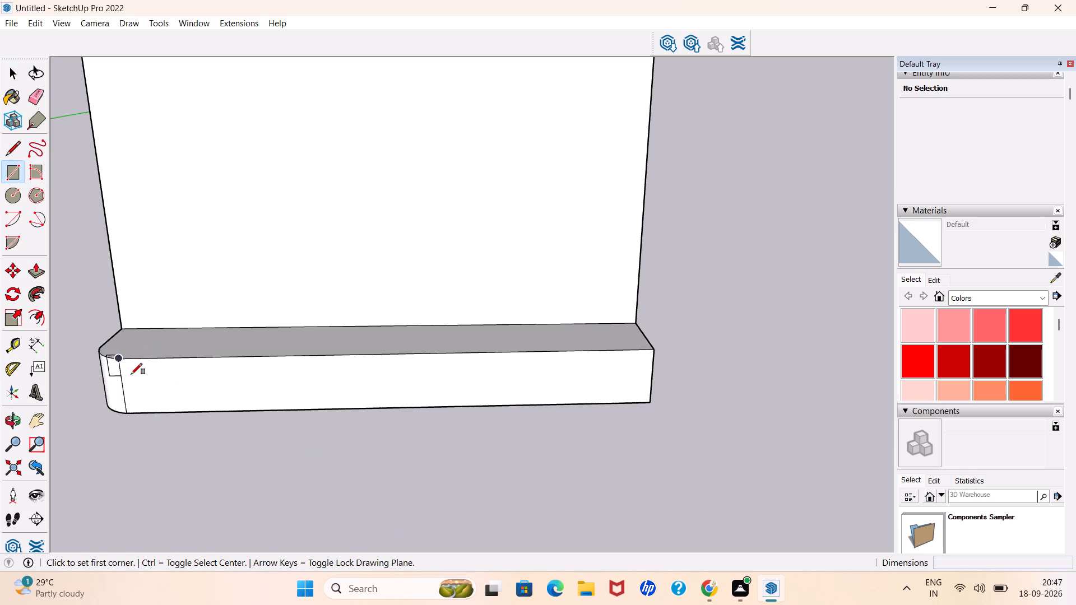
{"action": "scroll", "coordinate": [131, 374], "scroll_direction": "up", "scroll_amount": 12}
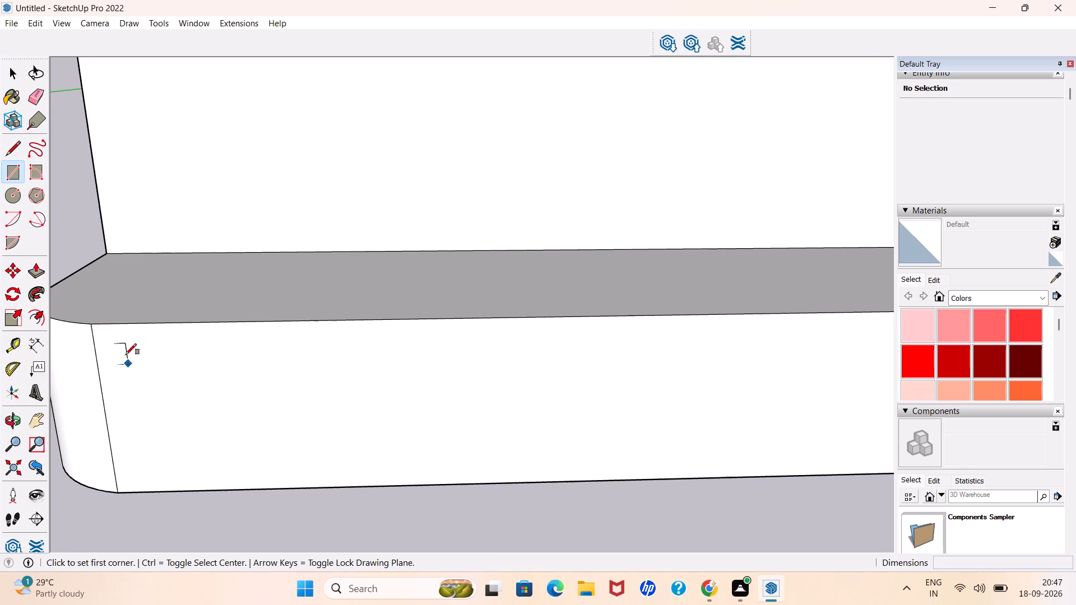
{"action": "left_click", "coordinate": [122, 349]}
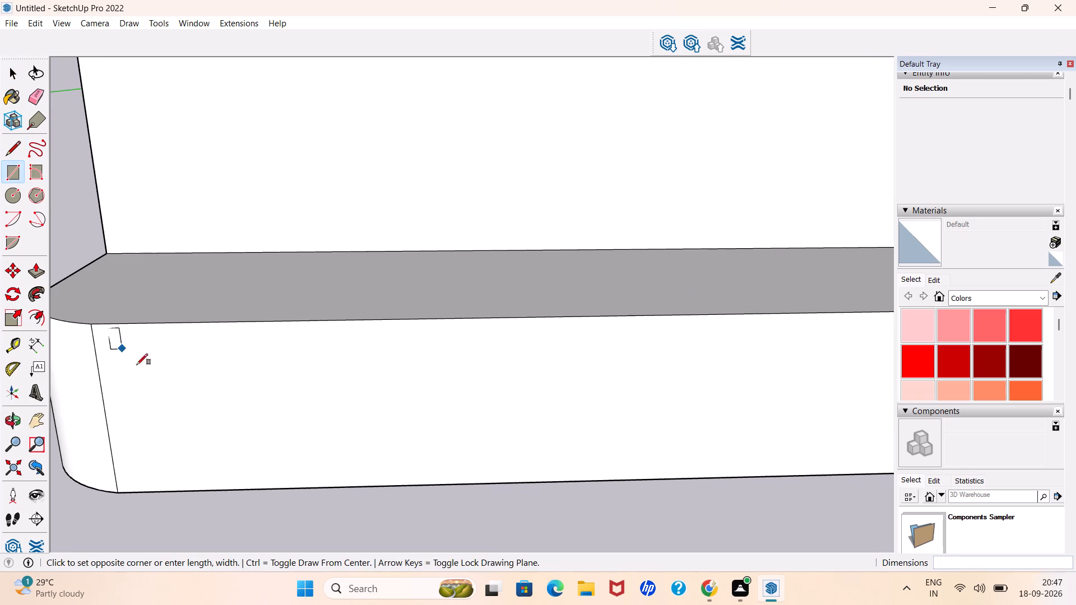
{"action": "scroll", "coordinate": [170, 401], "scroll_direction": "down", "scroll_amount": 13}
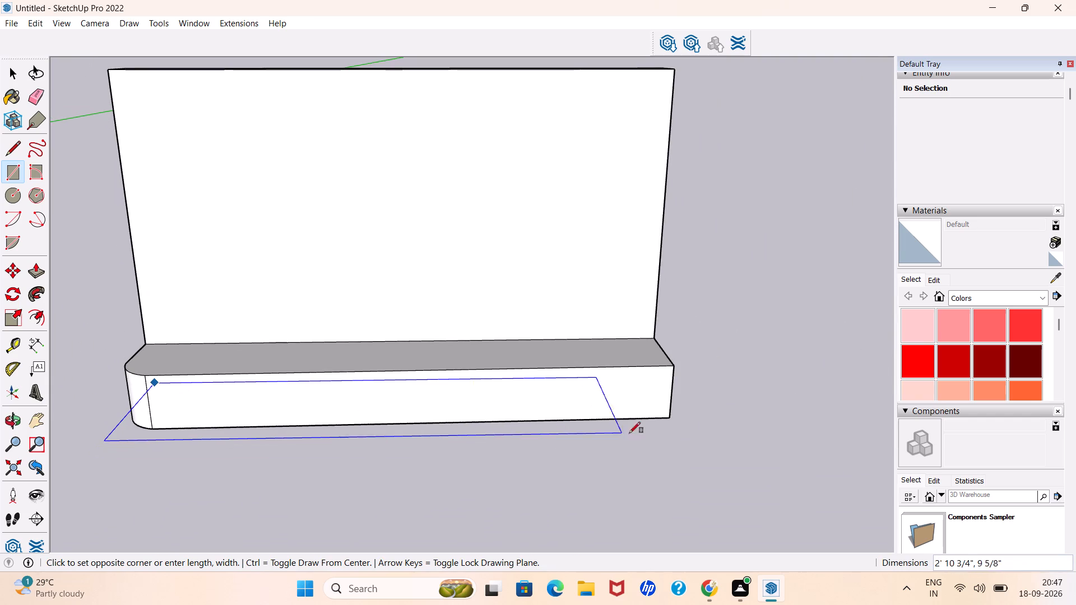
{"action": "middle_click_drag", "start_coordinate": [647, 418], "coordinate": [647, 376]}
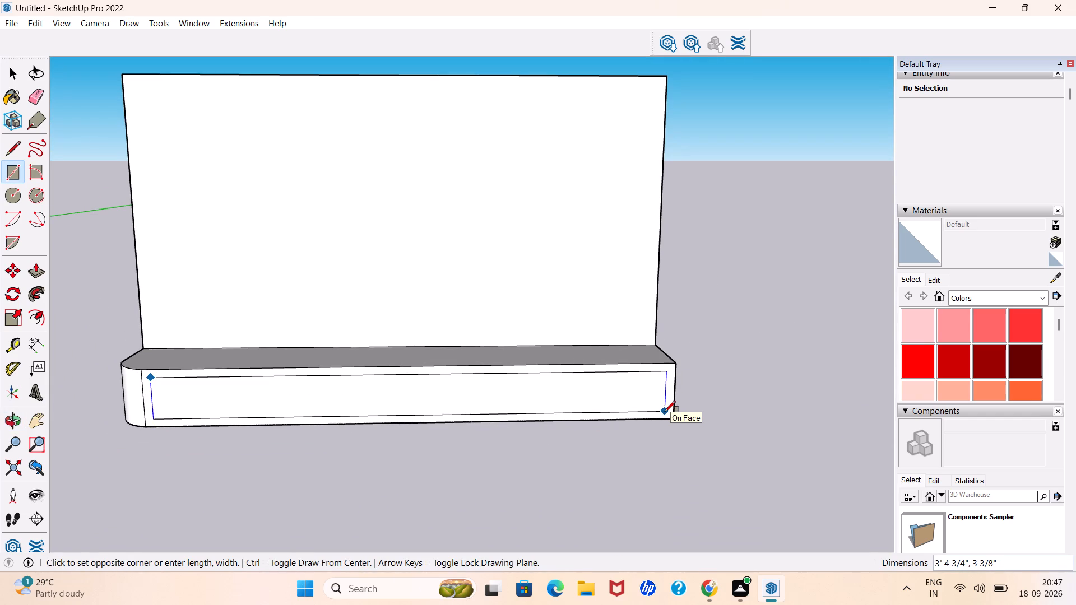
{"action": "left_click", "coordinate": [665, 412]}
{"action": "key", "text": "space"}
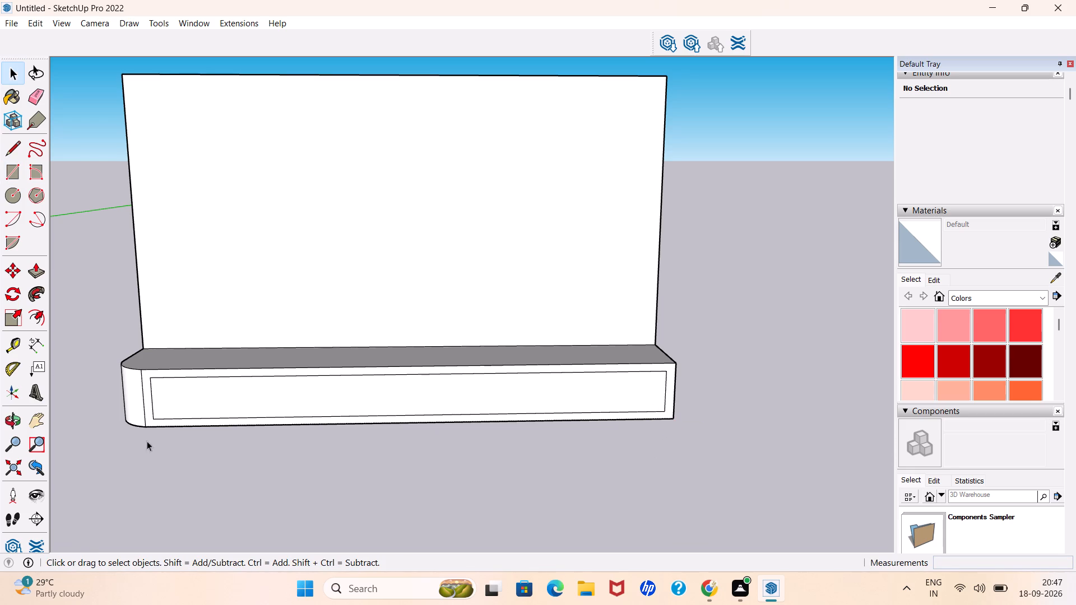
Copy the rectangle's short edge near the rounded corner to its opposite end, dividing the span into 5 equal panels.
{"action": "left_click", "coordinate": [152, 408]}
{"action": "key", "text": "m"}
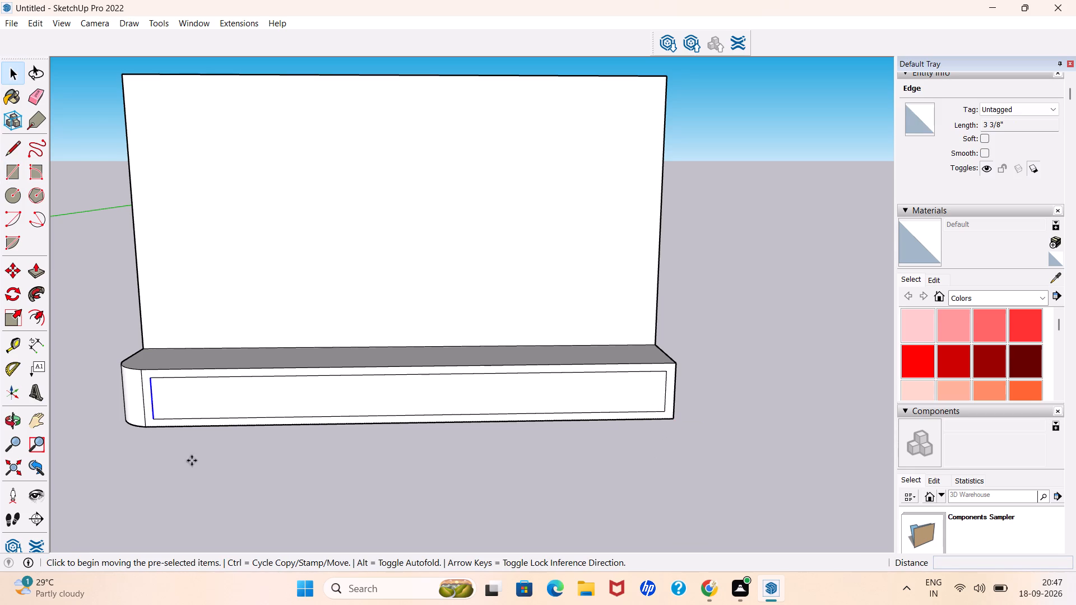
{"action": "left_click", "coordinate": [155, 420]}
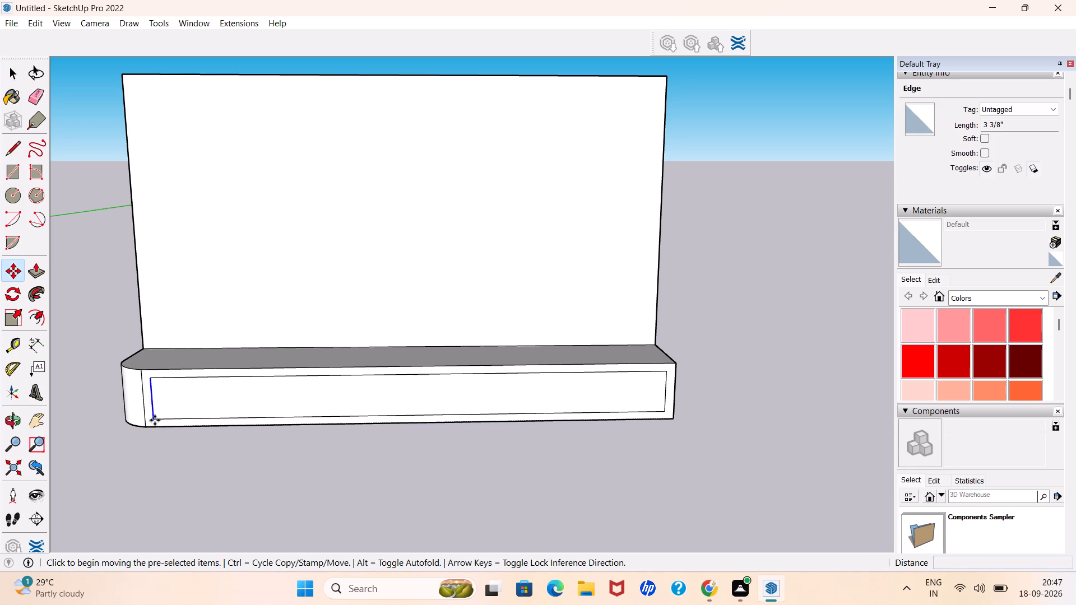
{"action": "left_click", "coordinate": [664, 411]}
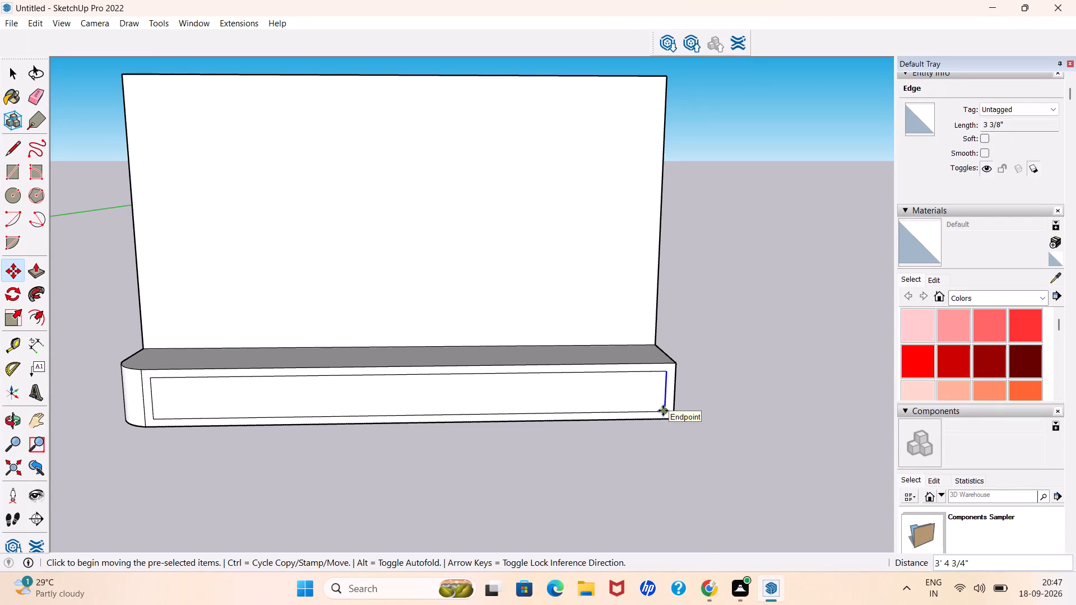
{"action": "key", "text": "shift+slash"}
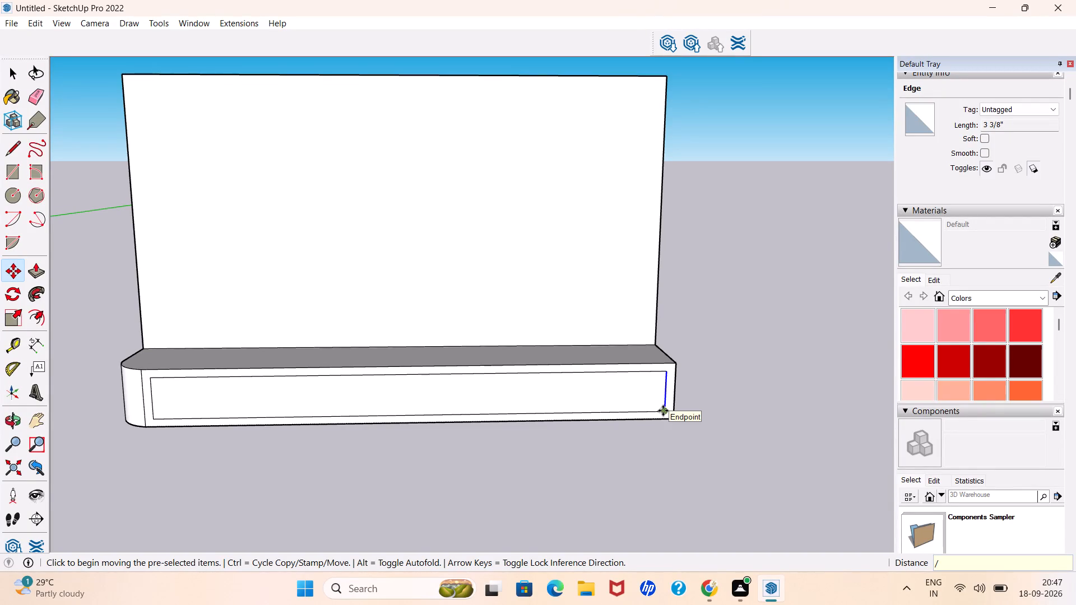
{"action": "key", "text": "5"}
{"action": "key", "text": "Return"}
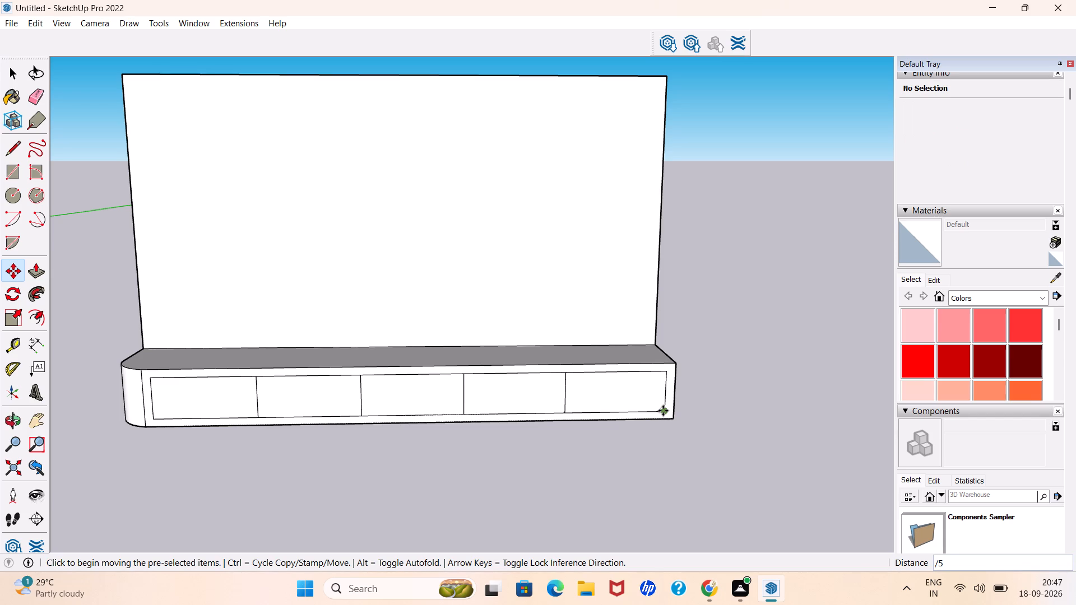
{"action": "key", "text": "space"}
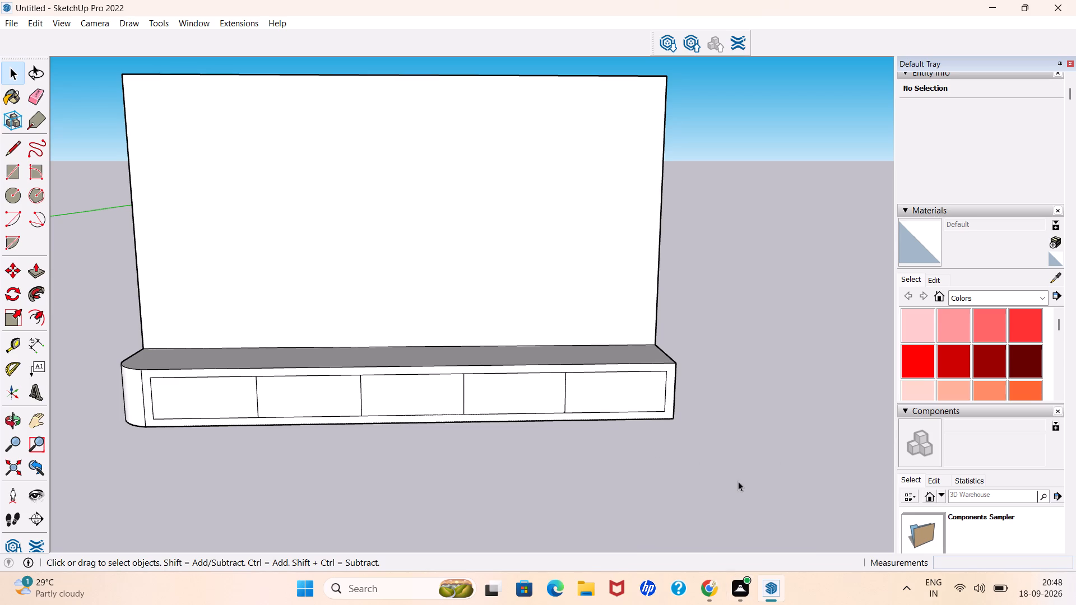
Save the model in Documents under the name "tv unit 3".
{"action": "key", "text": "ctrl+s"}
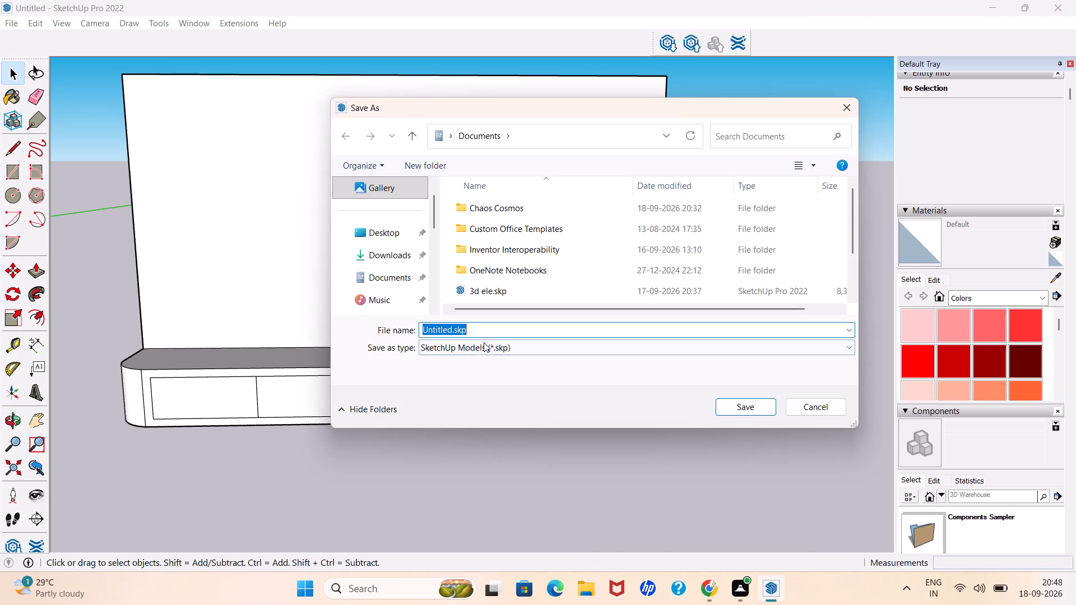
{"action": "type", "text": "tv unit 3"}
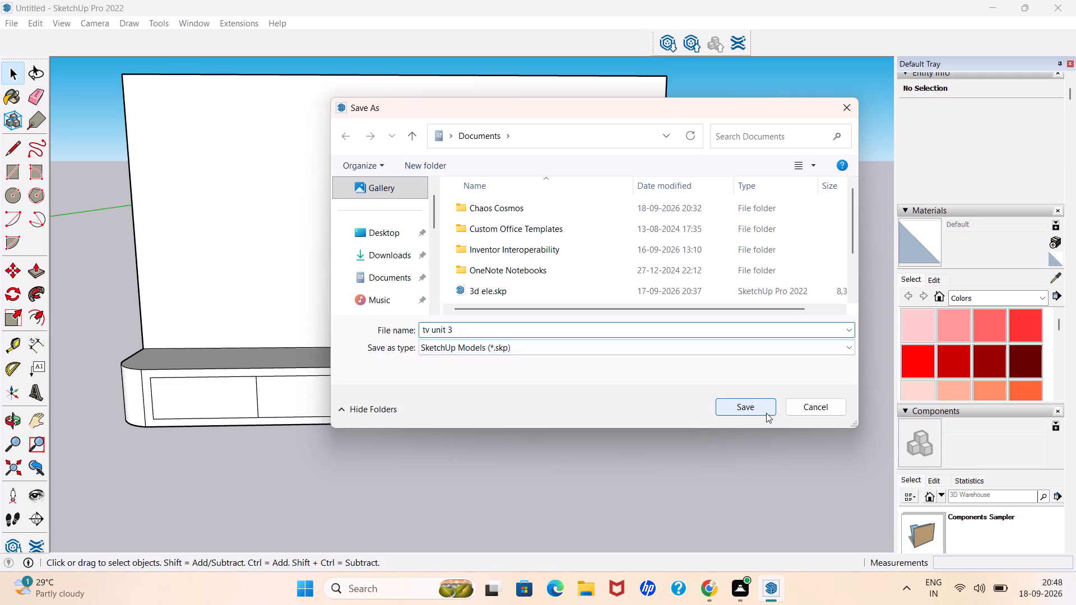
{"action": "left_click", "coordinate": [763, 405]}
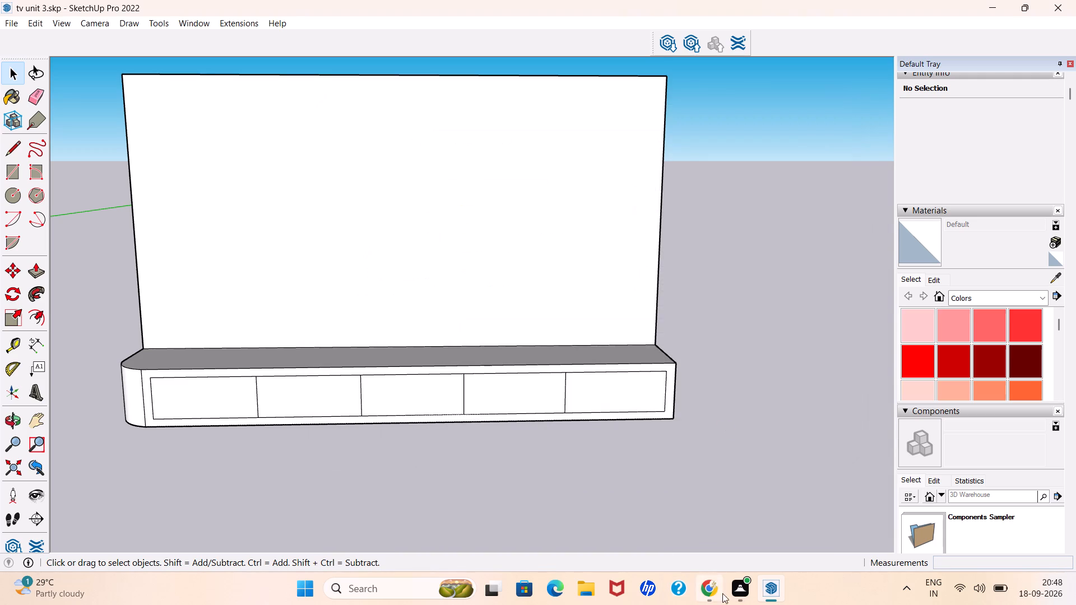
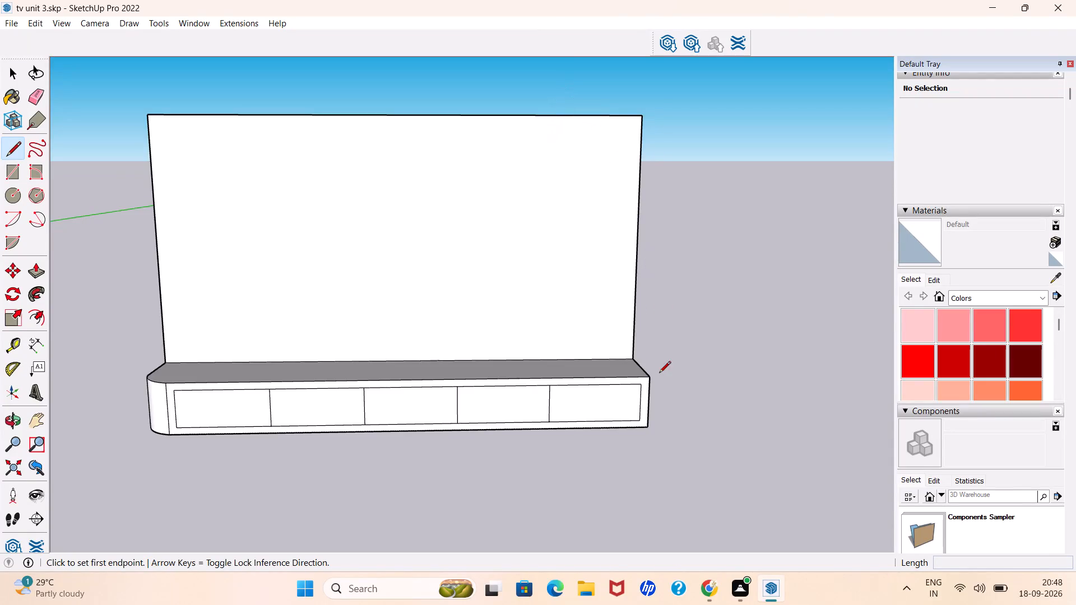
Draw a vertical line about 1' 10 7/8" long down the back panel near its square-cornered end, from the top edge to the ledge.
{"action": "scroll", "coordinate": [658, 380], "scroll_direction": "down", "scroll_amount": 4}
{"action": "middle_click_drag", "start_coordinate": [689, 394], "coordinate": [669, 387]}
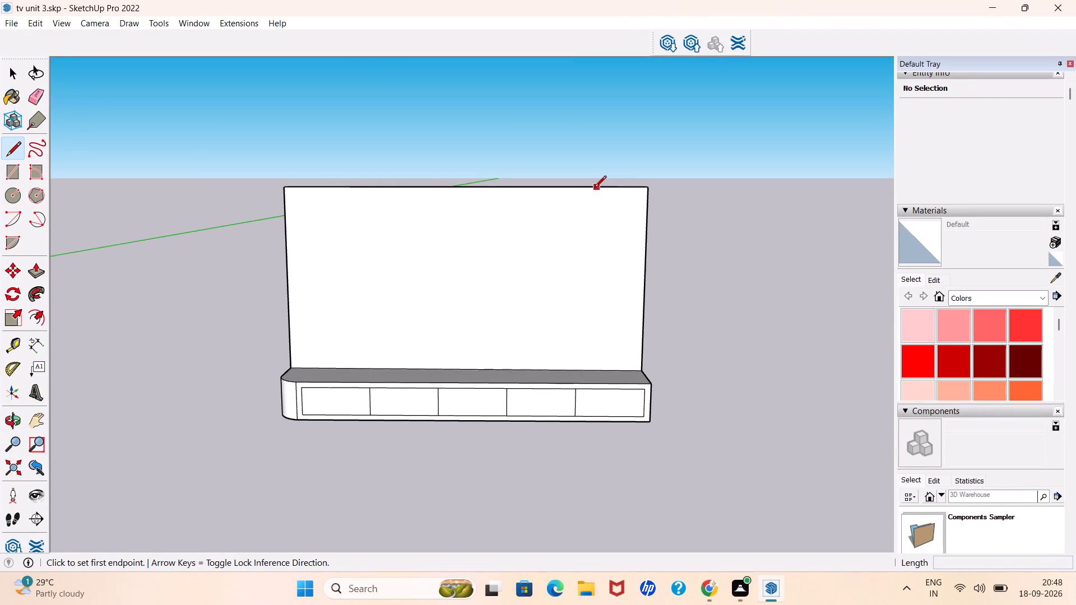
{"action": "left_click", "coordinate": [595, 188]}
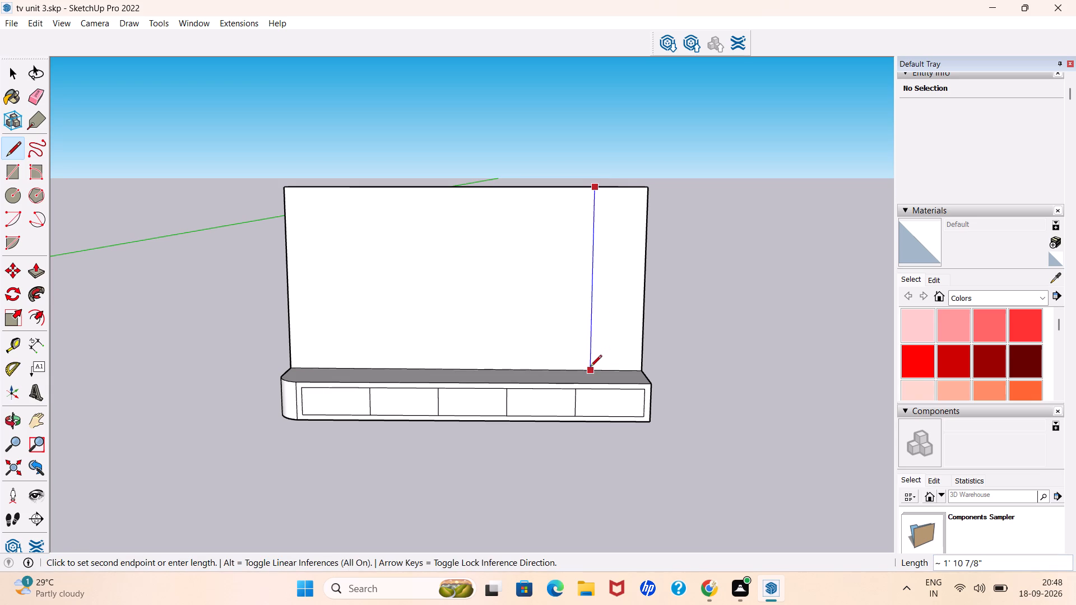
{"action": "left_click", "coordinate": [590, 373]}
{"action": "key", "text": "space"}
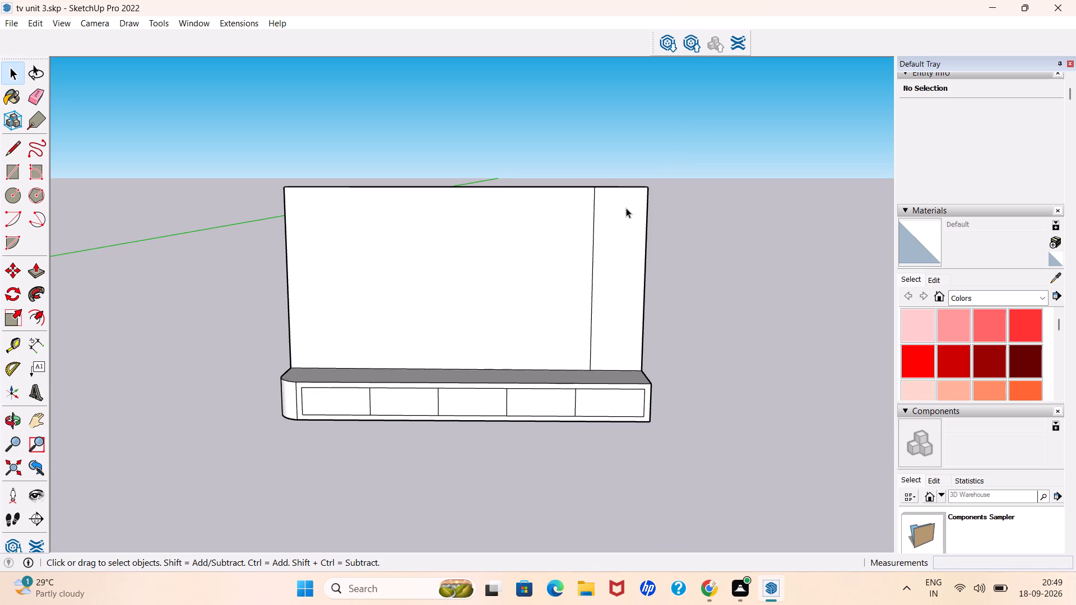
Draw a rectangle about 5 13/16" by 1' 10 7/8" inside the narrow end strip, slightly inset from its long sides.
{"action": "scroll", "coordinate": [626, 208], "scroll_direction": "up", "scroll_amount": 3}
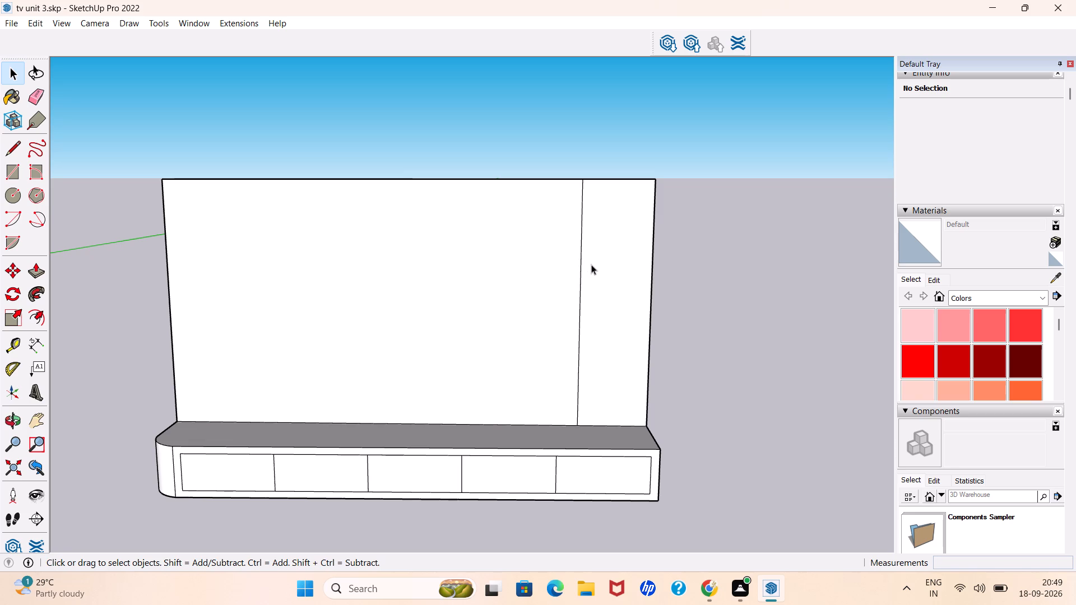
{"action": "key", "text": "r"}
{"action": "scroll", "coordinate": [611, 206], "scroll_direction": "up", "scroll_amount": 5}
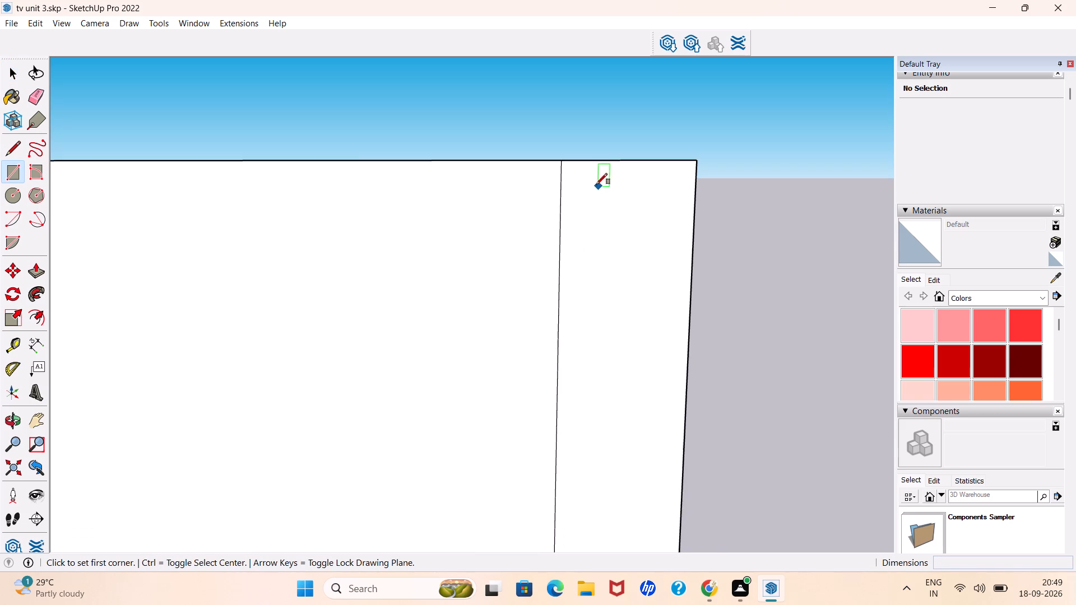
{"action": "scroll", "coordinate": [596, 184], "scroll_direction": "up", "scroll_amount": 4}
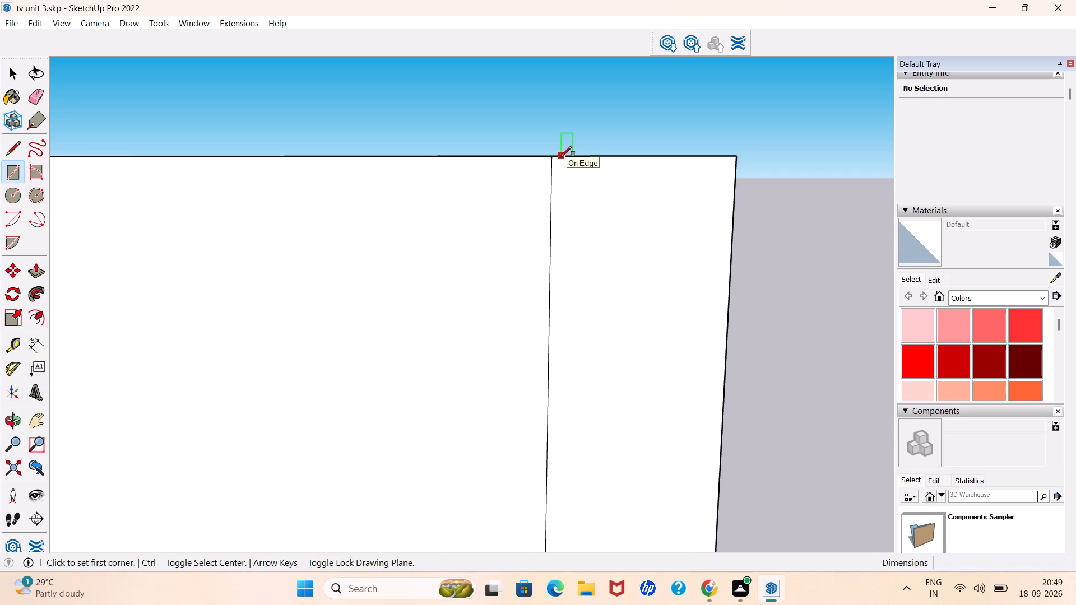
{"action": "left_click", "coordinate": [561, 157]}
{"action": "scroll", "coordinate": [574, 183], "scroll_direction": "down", "scroll_amount": 9}
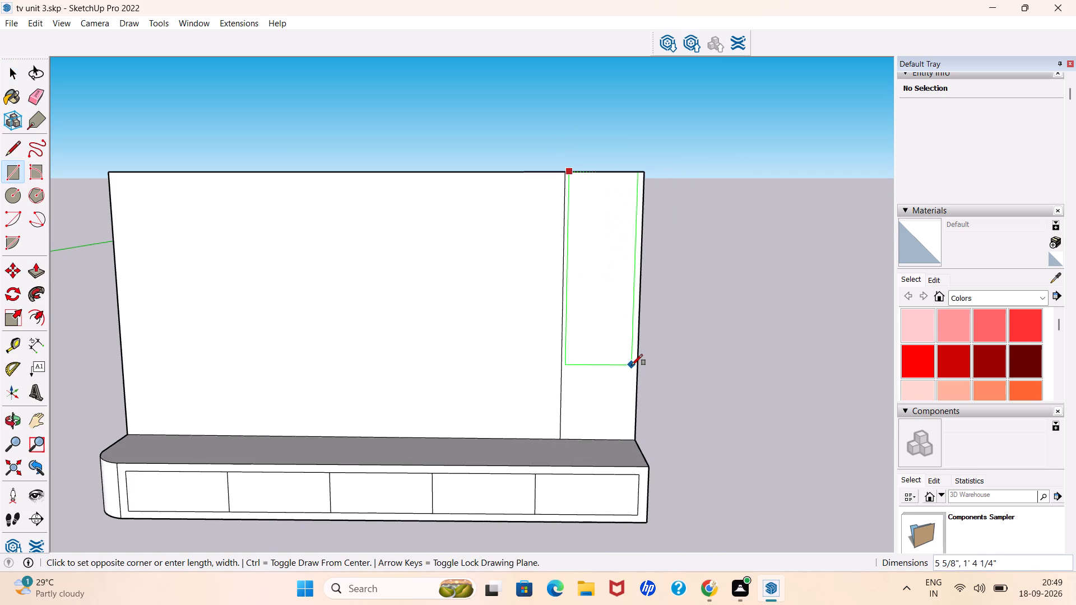
{"action": "scroll", "coordinate": [628, 442], "scroll_direction": "up", "scroll_amount": 10}
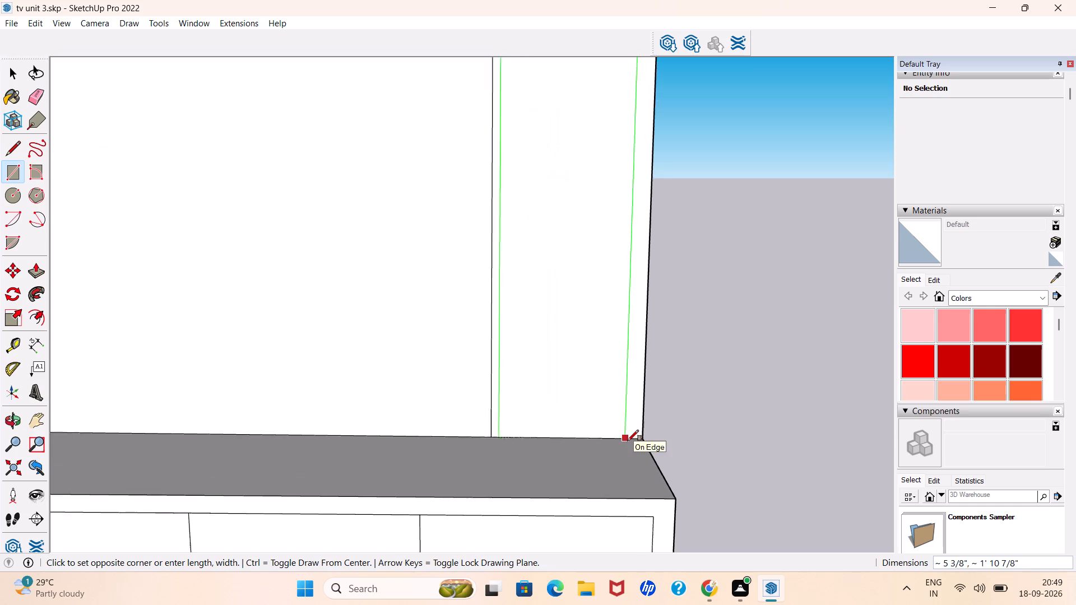
{"action": "scroll", "coordinate": [628, 441], "scroll_direction": "up", "scroll_amount": 8}
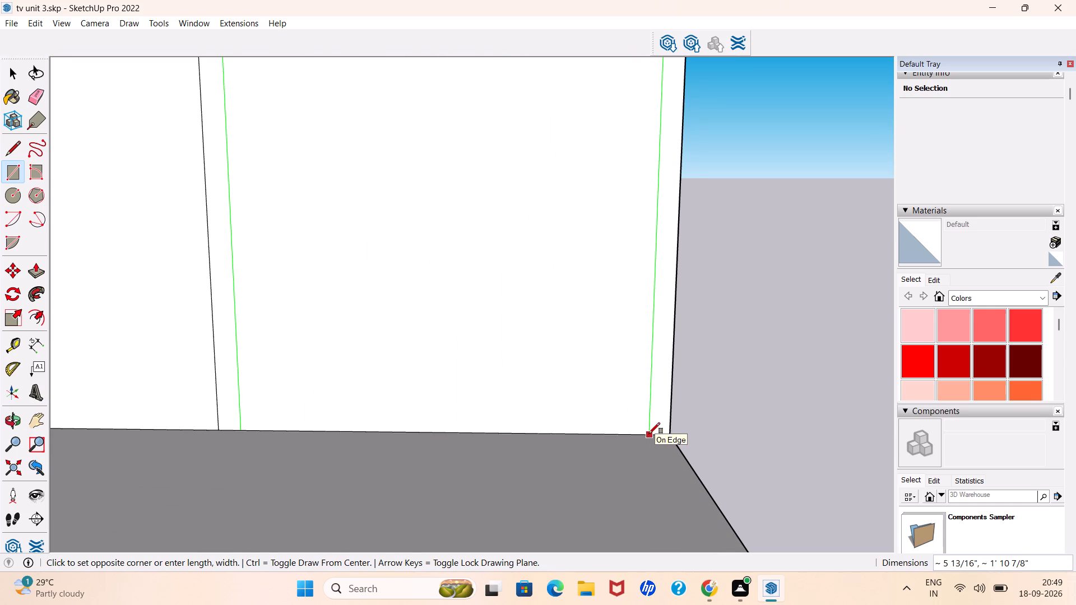
{"action": "left_click", "coordinate": [649, 434]}
{"action": "key", "text": "space"}
{"action": "scroll", "coordinate": [744, 426], "scroll_direction": "down", "scroll_amount": 6}
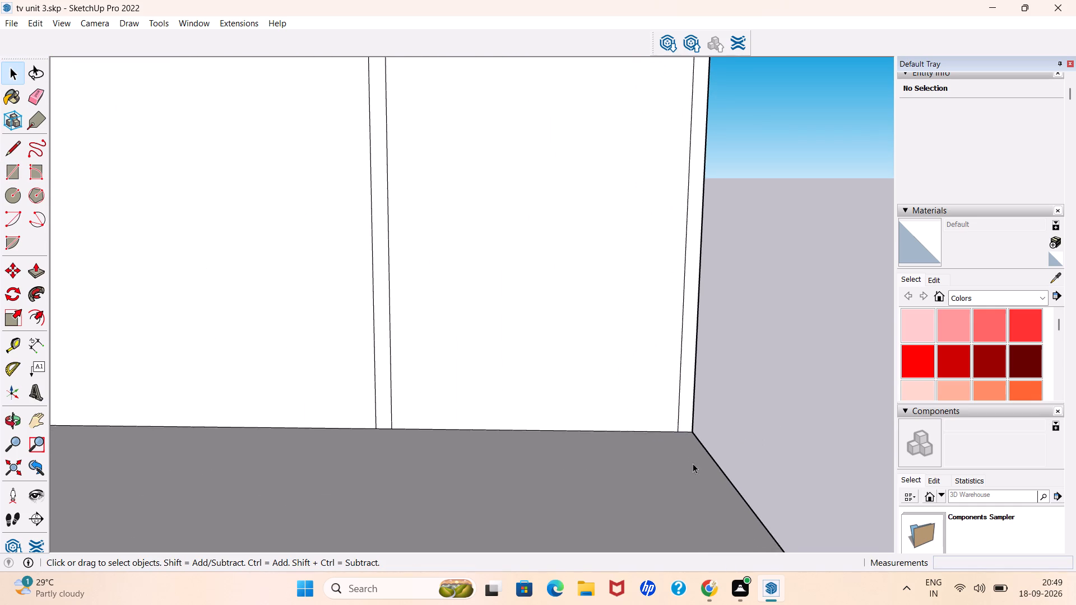
{"action": "scroll", "coordinate": [693, 463], "scroll_direction": "down", "scroll_amount": 12}
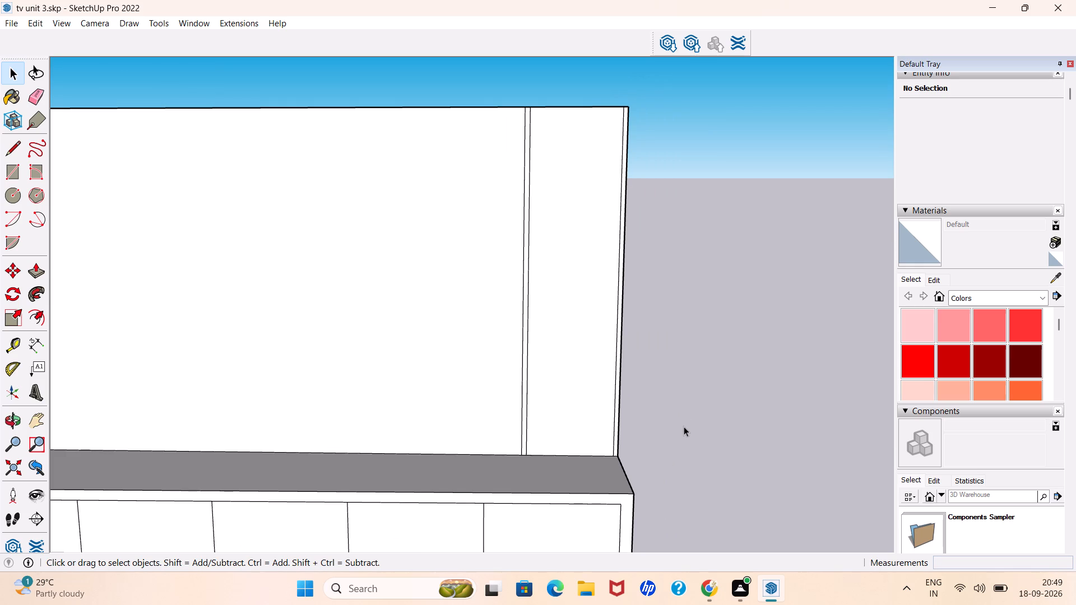
Draw a horizontal line about 5 13/16" long between the rectangle's long sides, just below the back panel's top edge.
{"action": "key", "text": "l"}
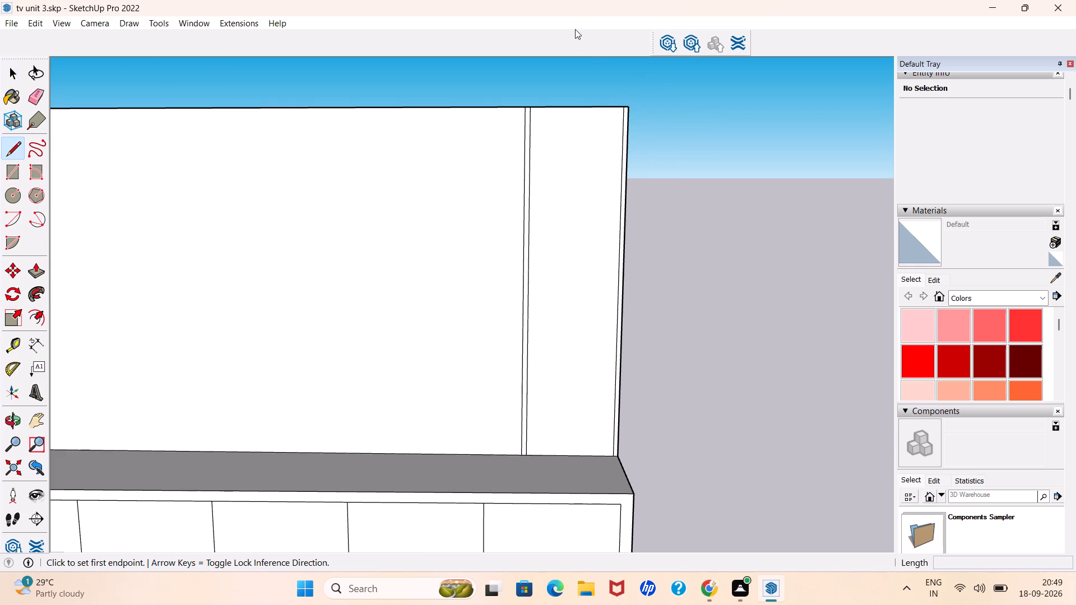
{"action": "scroll", "coordinate": [591, 91], "scroll_direction": "up", "scroll_amount": 13}
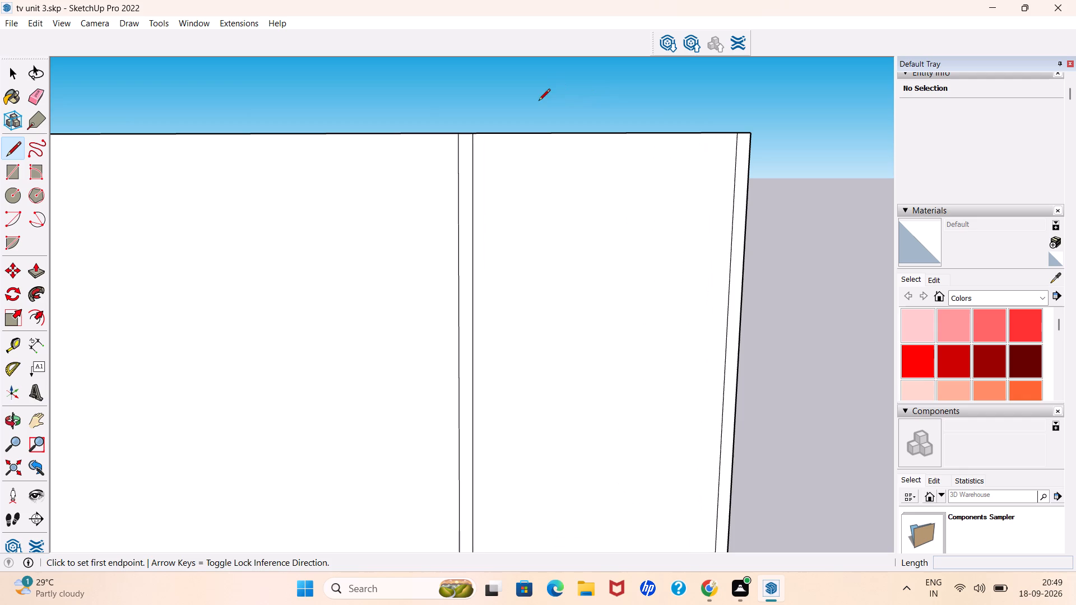
{"action": "left_click", "coordinate": [471, 147]}
{"action": "left_click", "coordinate": [735, 148]}
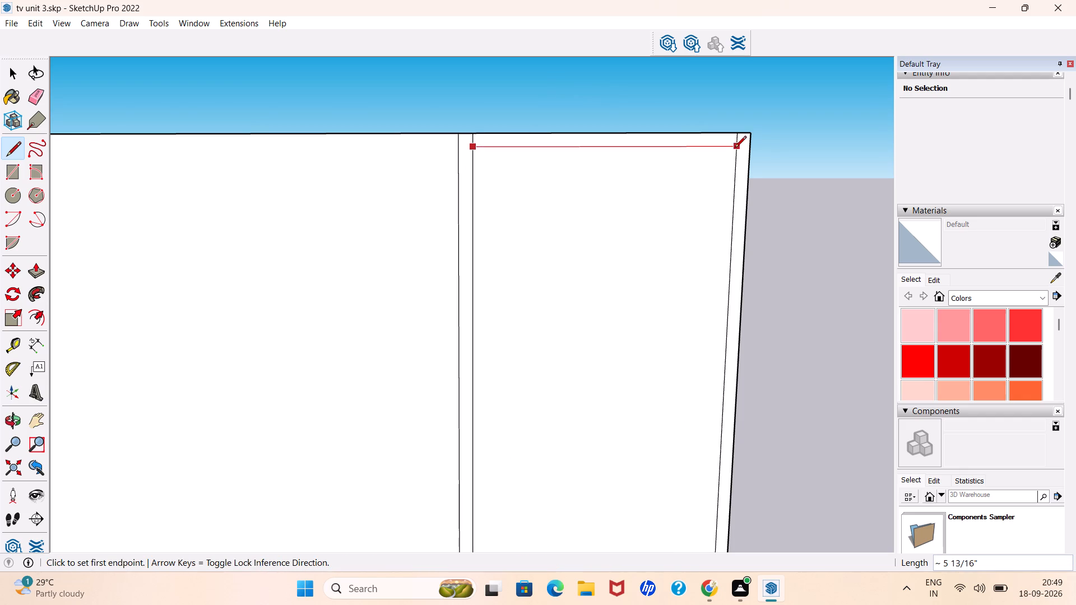
{"action": "key", "text": "space"}
Erase the two short vertical segments between the new horizontal line and the back panel's top edge.
{"action": "key", "text": "e"}
{"action": "scroll", "coordinate": [535, 134], "scroll_direction": "up", "scroll_amount": 3}
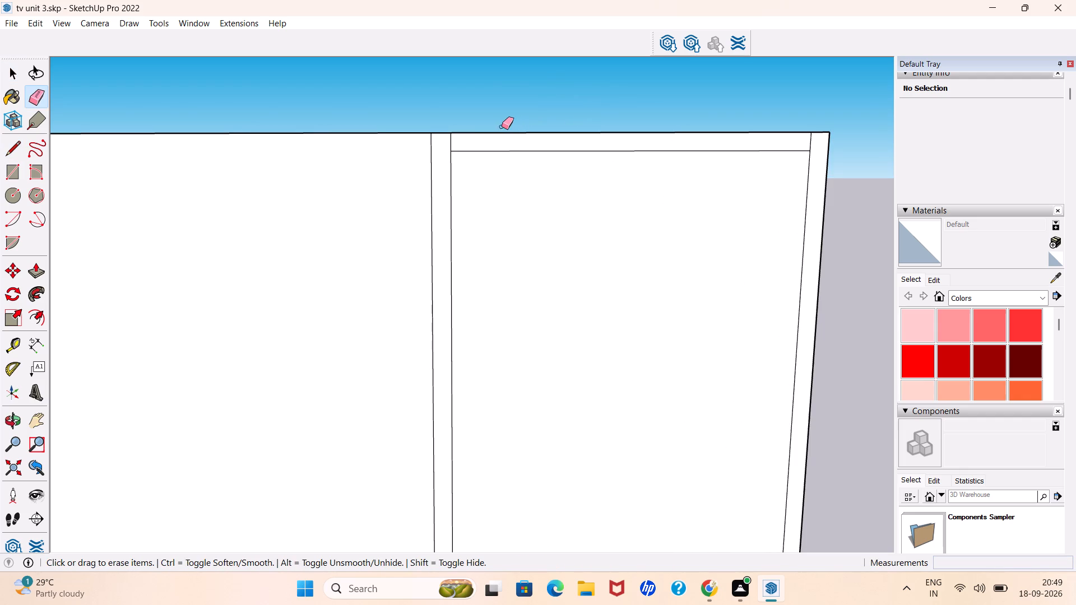
{"action": "left_click", "coordinate": [451, 145]}
{"action": "left_click", "coordinate": [810, 142]}
{"action": "scroll", "coordinate": [560, 126], "scroll_direction": "down", "scroll_amount": 4}
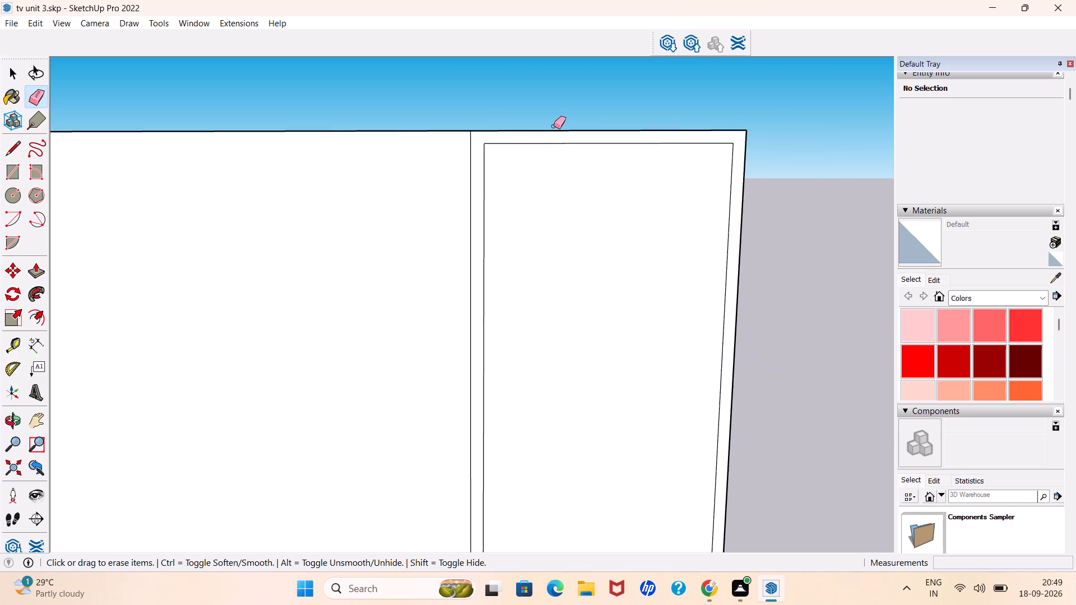
{"action": "scroll", "coordinate": [554, 126], "scroll_direction": "down", "scroll_amount": 13}
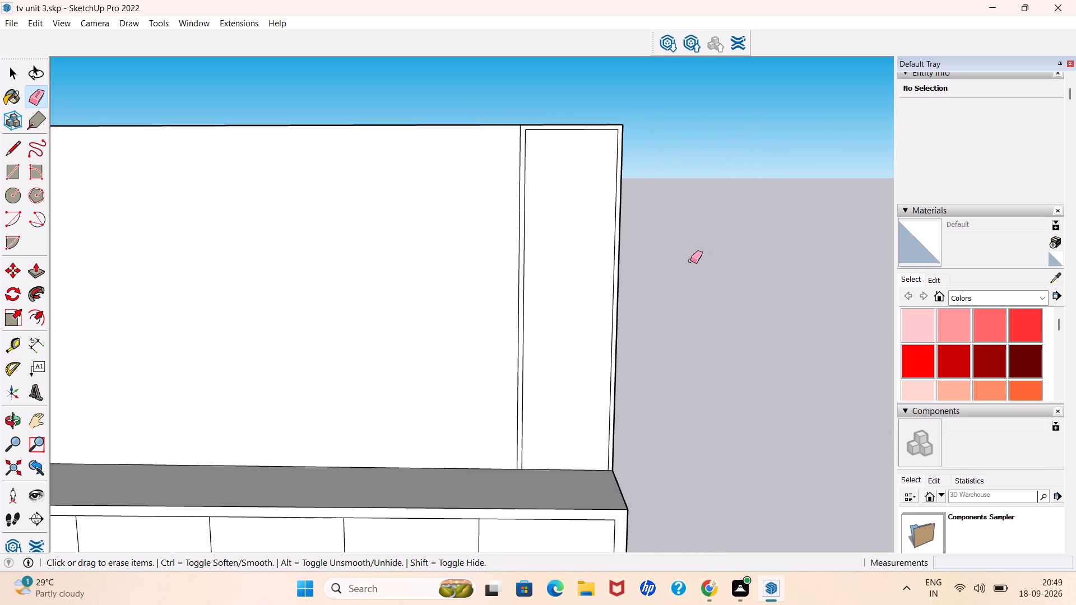
{"action": "key", "text": "space"}
Select the narrow strip's top edge together with the inset horizontal line just below it.
{"action": "scroll", "coordinate": [600, 122], "scroll_direction": "up", "scroll_amount": 1}
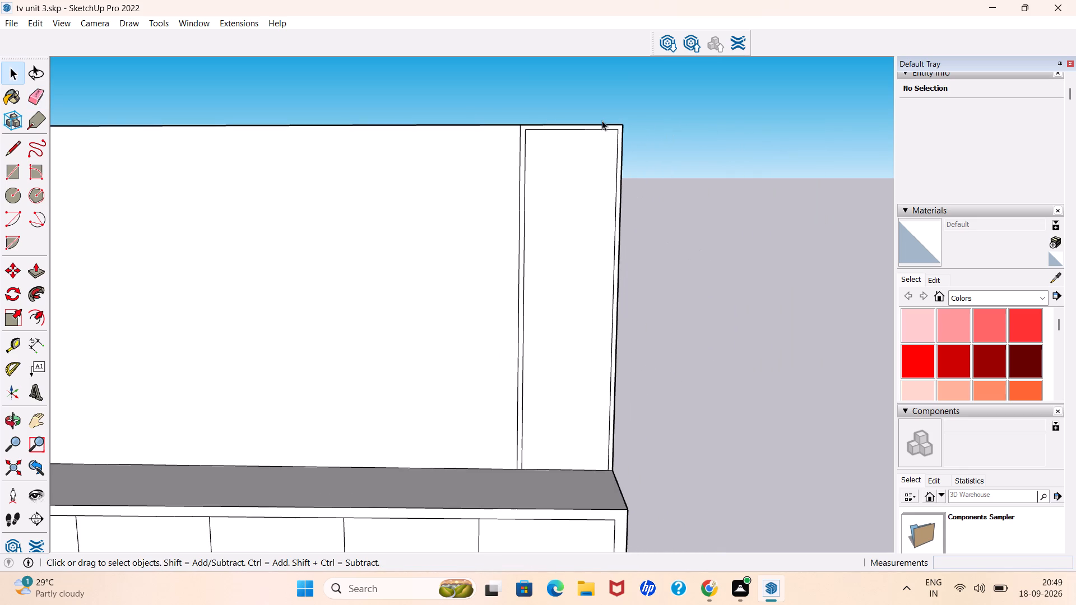
{"action": "scroll", "coordinate": [602, 120], "scroll_direction": "up", "scroll_amount": 4}
{"action": "left_click", "coordinate": [601, 131]}
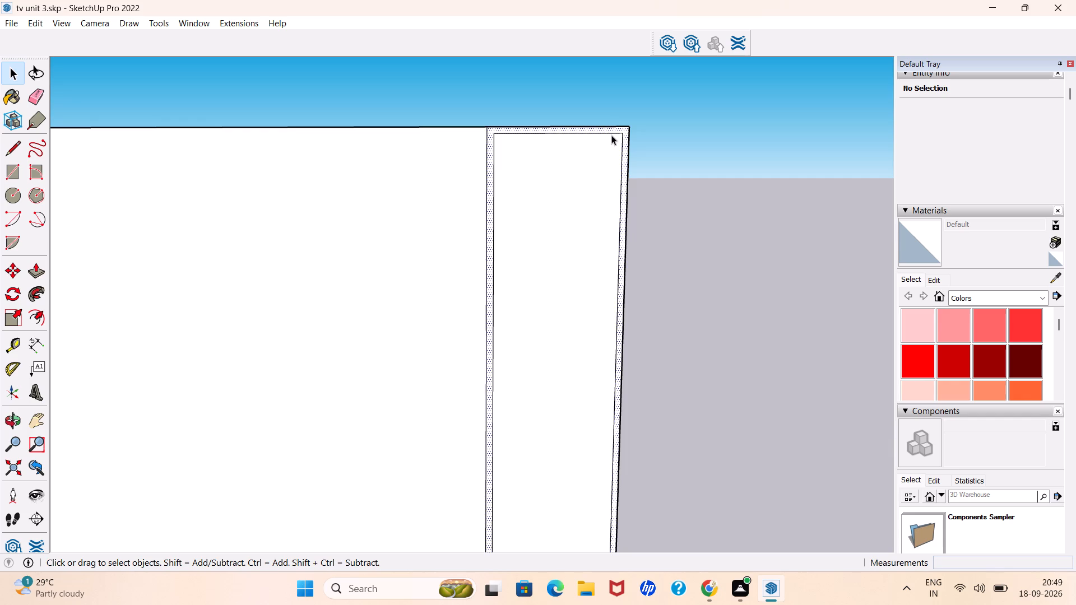
{"action": "left_click", "coordinate": [659, 141]}
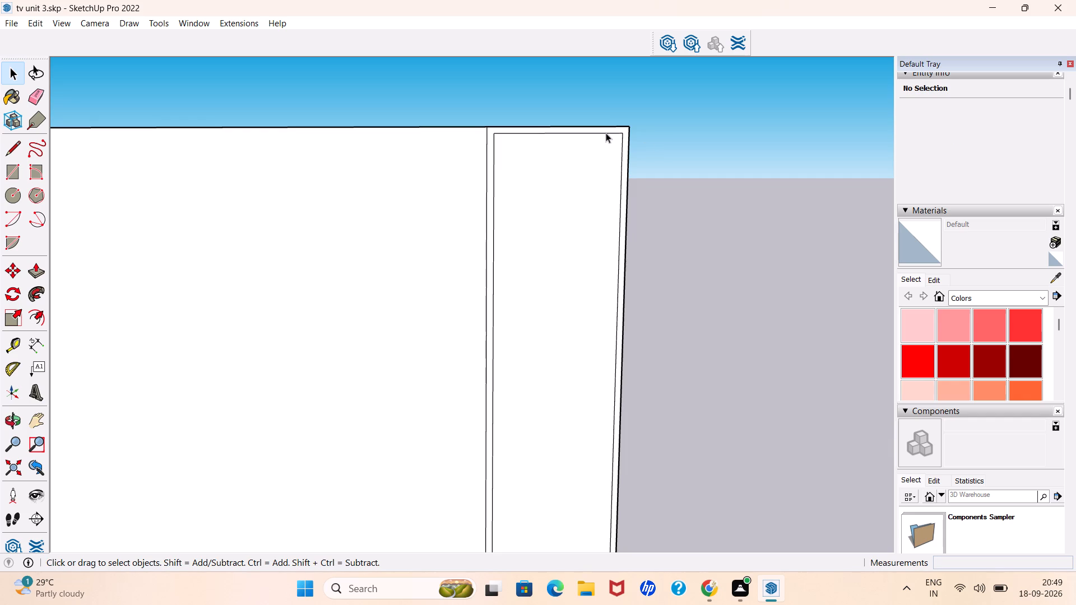
{"action": "left_click", "coordinate": [606, 132]}
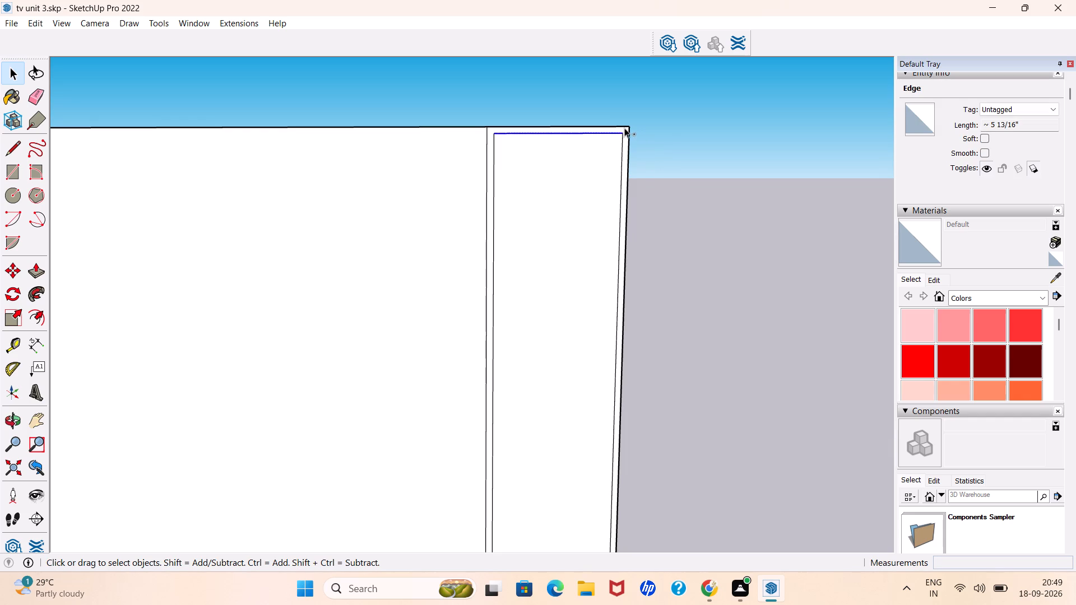
{"action": "left_click", "coordinate": [622, 125], "text": "ctrl"}
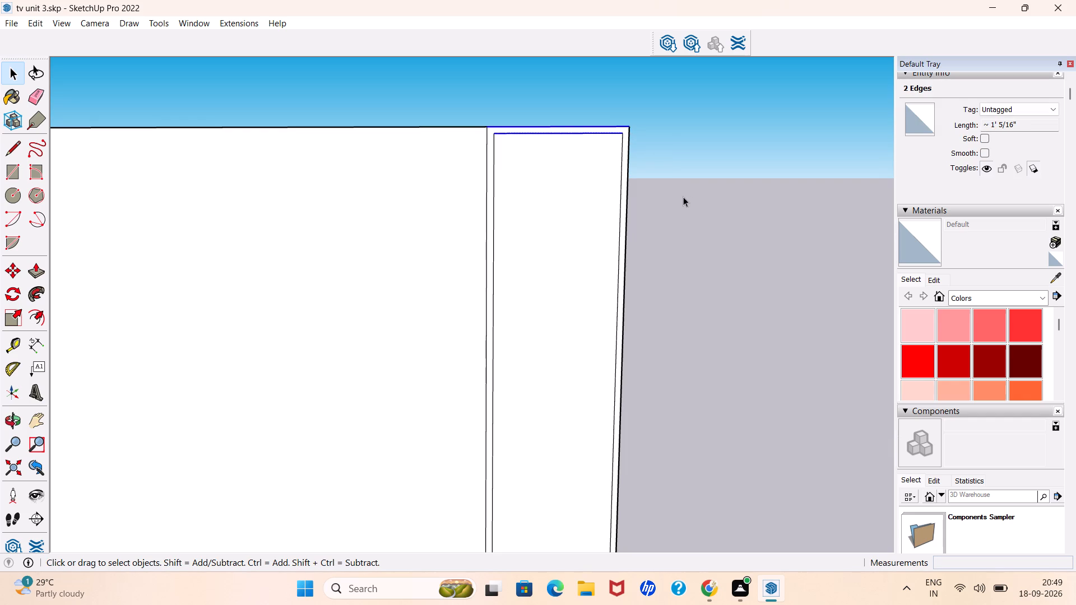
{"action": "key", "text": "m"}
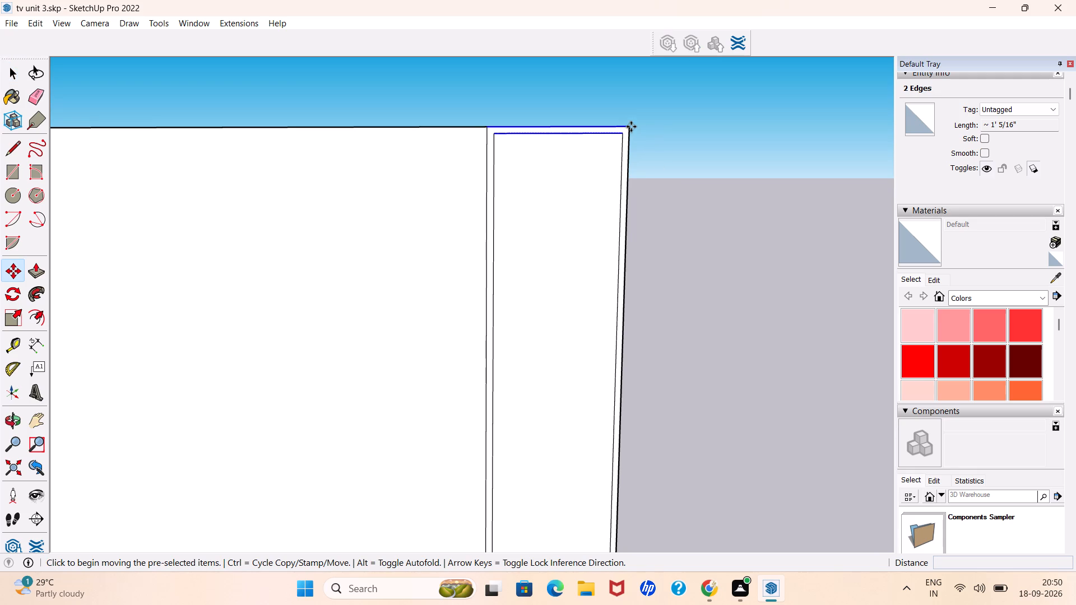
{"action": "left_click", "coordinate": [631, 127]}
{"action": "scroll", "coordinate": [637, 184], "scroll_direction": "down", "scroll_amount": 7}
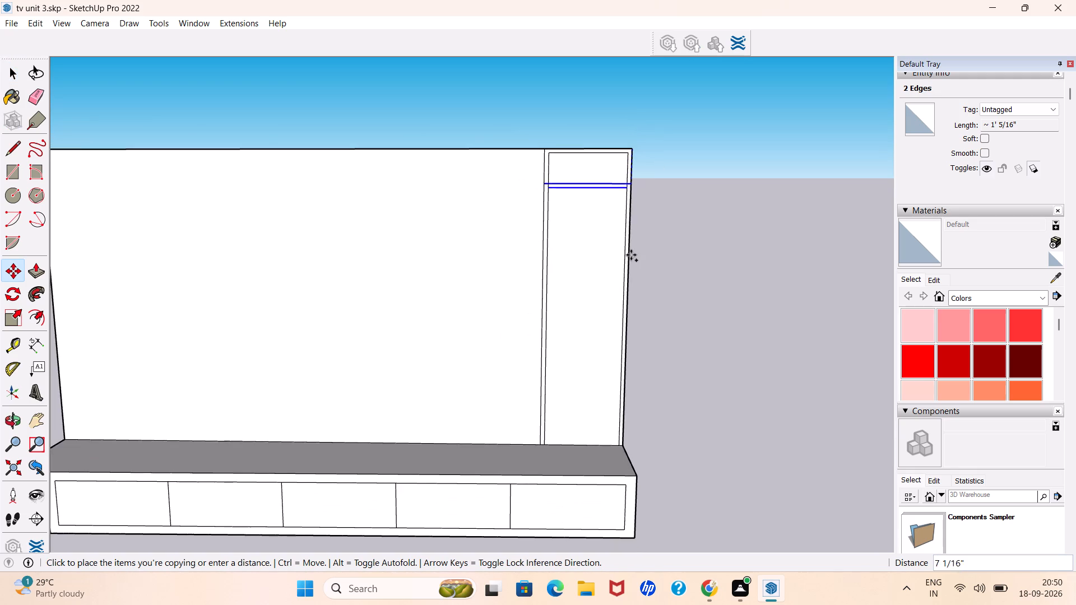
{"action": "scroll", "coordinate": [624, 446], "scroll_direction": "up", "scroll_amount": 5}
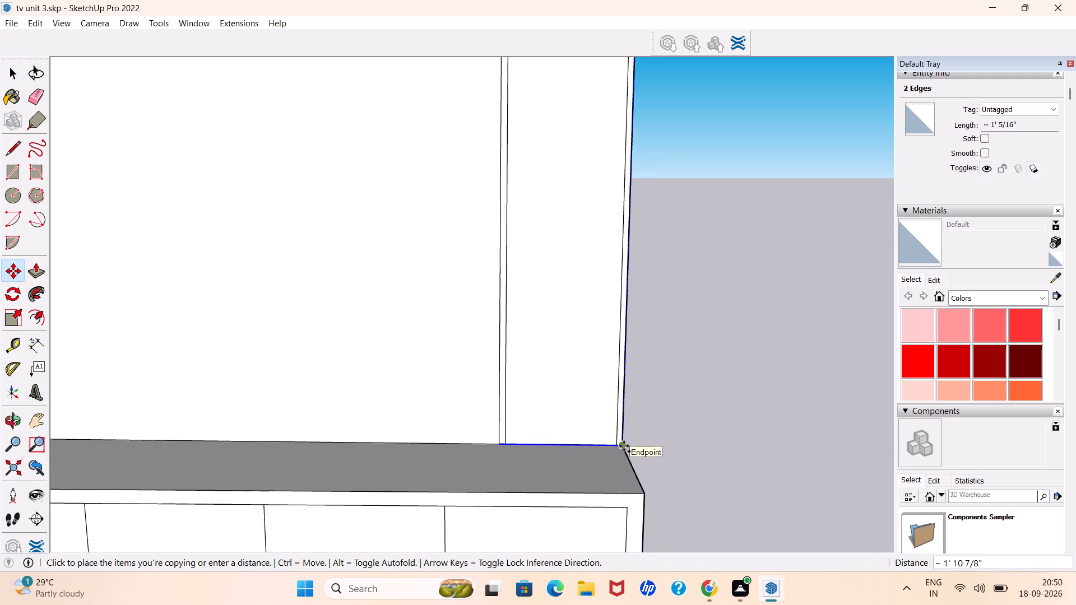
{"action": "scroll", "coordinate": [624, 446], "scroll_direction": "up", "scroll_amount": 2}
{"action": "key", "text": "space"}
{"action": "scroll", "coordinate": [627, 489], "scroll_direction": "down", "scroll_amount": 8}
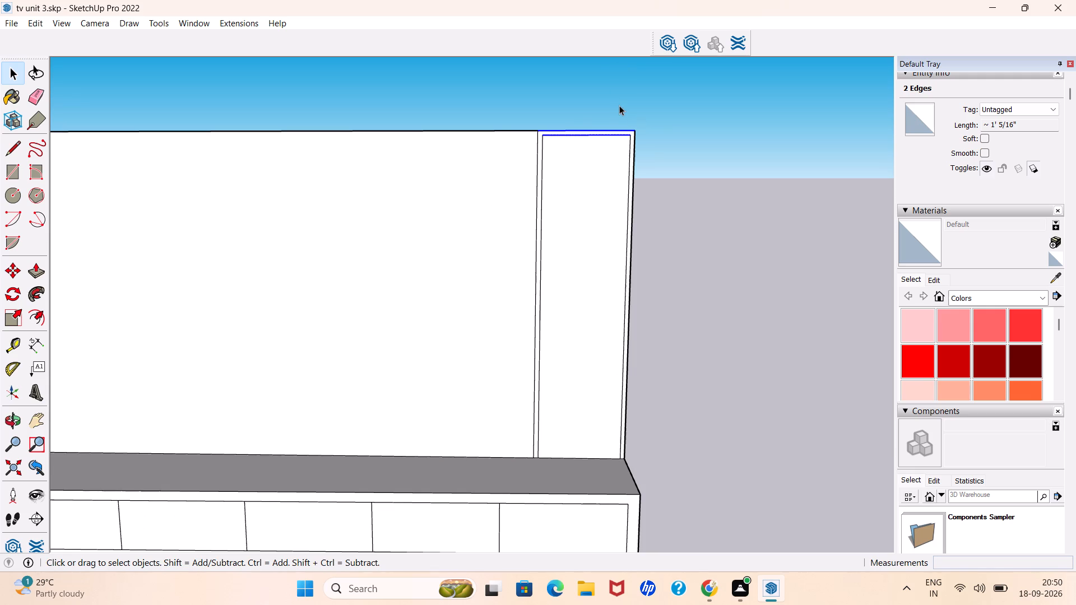
Copy the two selected edges straight down about 1' 10 5/8", landing the inset line on the ledge's back edge.
{"action": "key", "text": "m"}
{"action": "scroll", "coordinate": [644, 125], "scroll_direction": "up", "scroll_amount": 6}
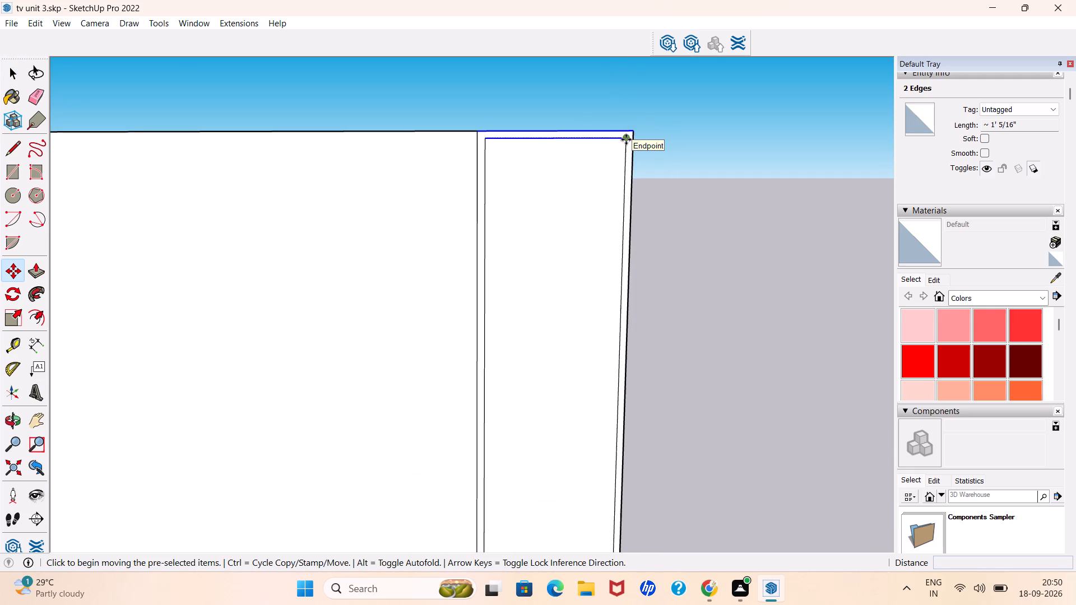
{"action": "left_click", "coordinate": [626, 139]}
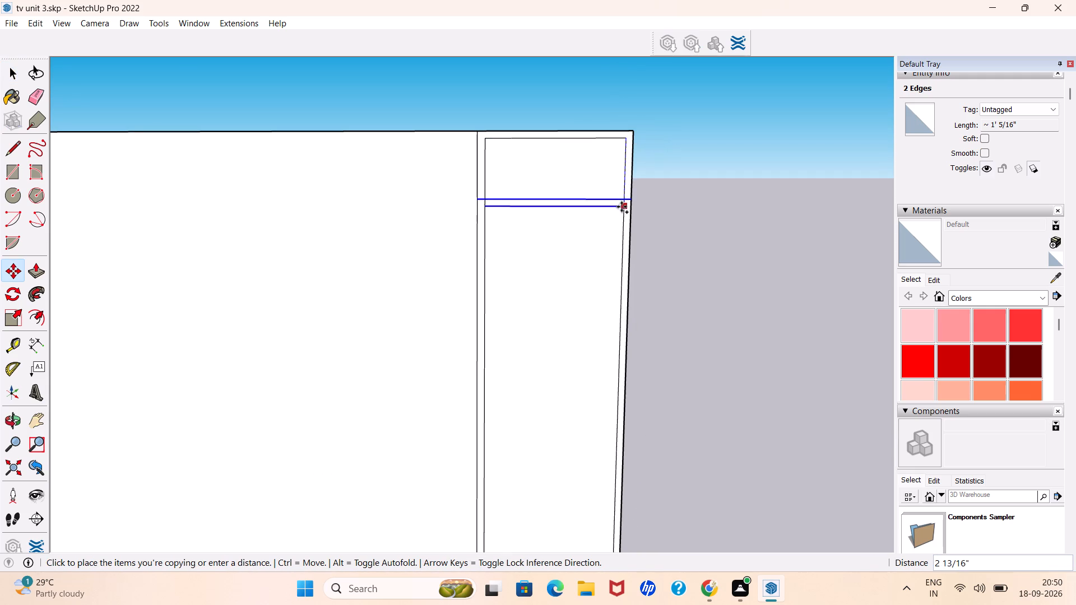
{"action": "scroll", "coordinate": [620, 203], "scroll_direction": "down", "scroll_amount": 4}
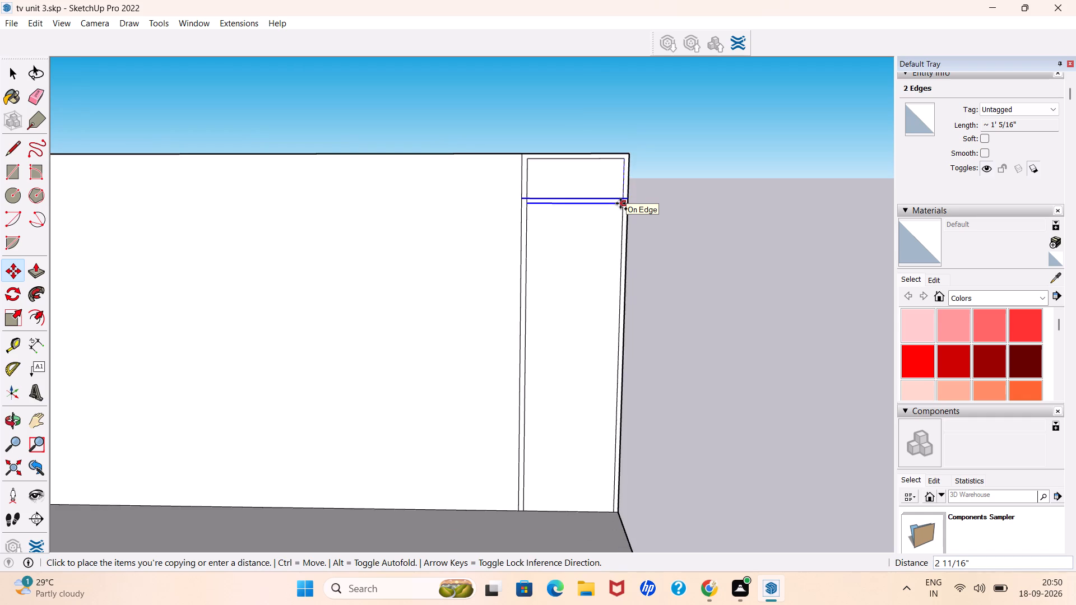
{"action": "scroll", "coordinate": [620, 203], "scroll_direction": "down", "scroll_amount": 3}
{"action": "scroll", "coordinate": [622, 448], "scroll_direction": "up", "scroll_amount": 12}
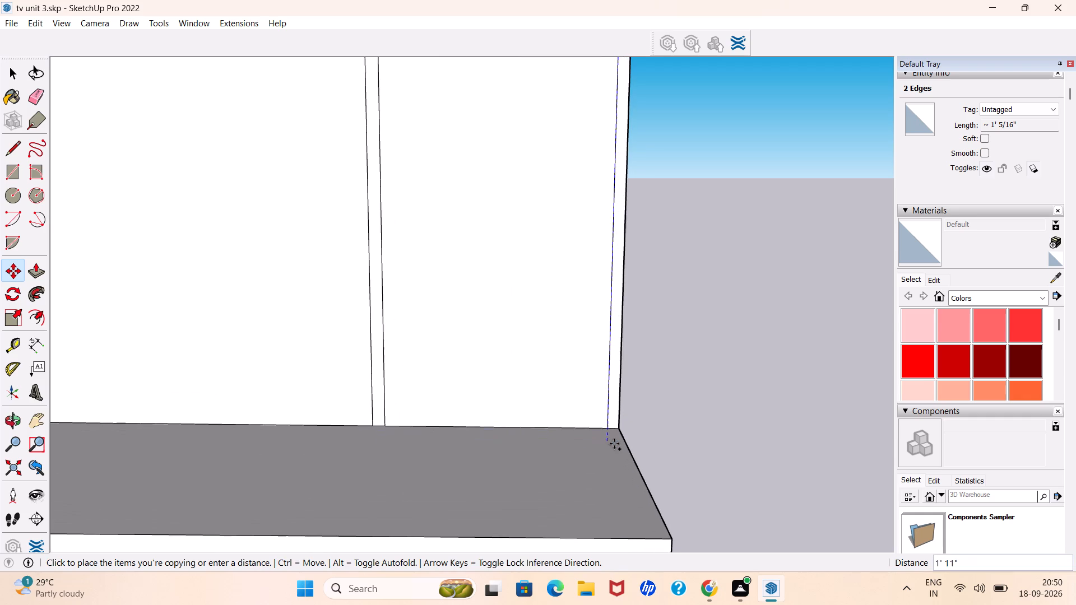
{"action": "left_click", "coordinate": [608, 425]}
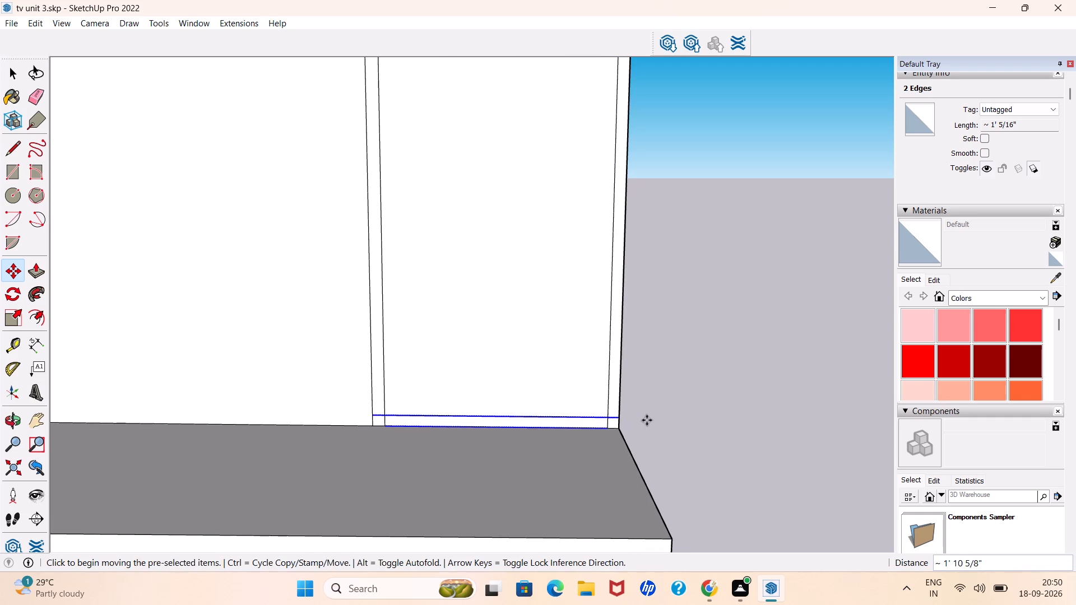
{"action": "key", "text": "space"}
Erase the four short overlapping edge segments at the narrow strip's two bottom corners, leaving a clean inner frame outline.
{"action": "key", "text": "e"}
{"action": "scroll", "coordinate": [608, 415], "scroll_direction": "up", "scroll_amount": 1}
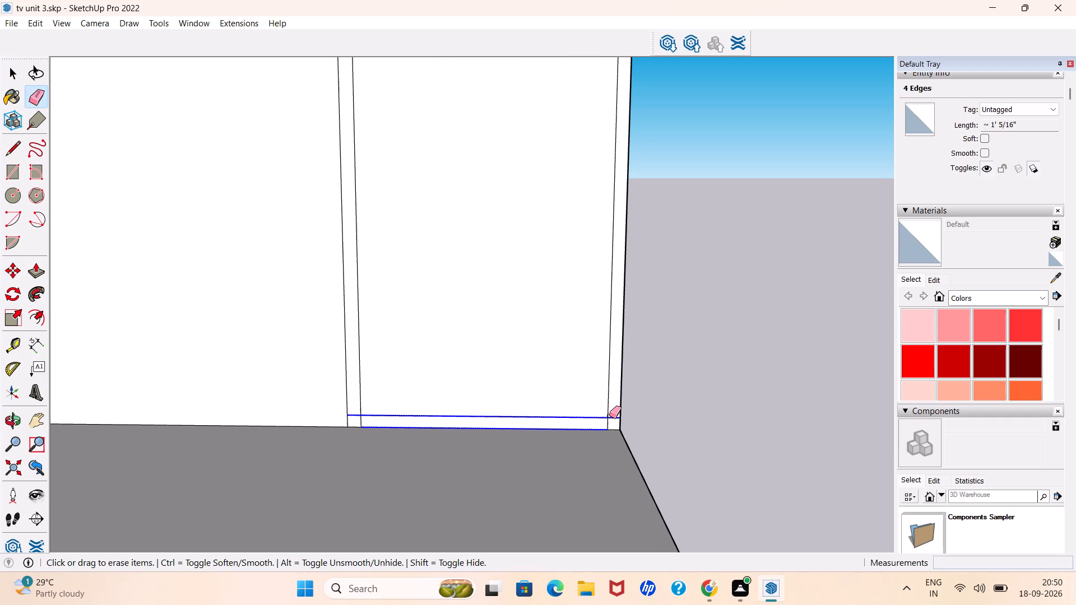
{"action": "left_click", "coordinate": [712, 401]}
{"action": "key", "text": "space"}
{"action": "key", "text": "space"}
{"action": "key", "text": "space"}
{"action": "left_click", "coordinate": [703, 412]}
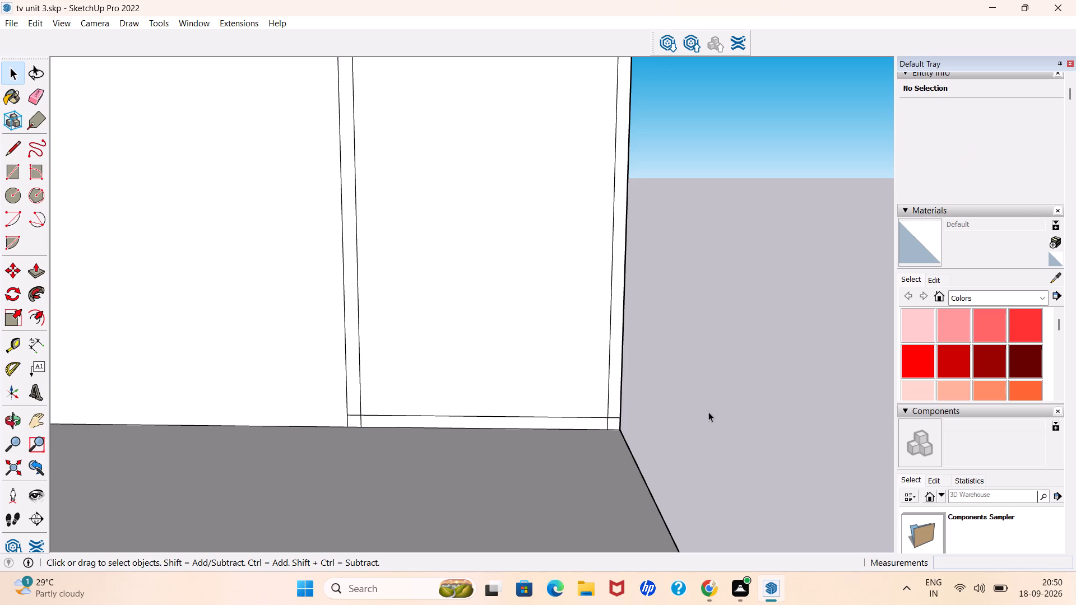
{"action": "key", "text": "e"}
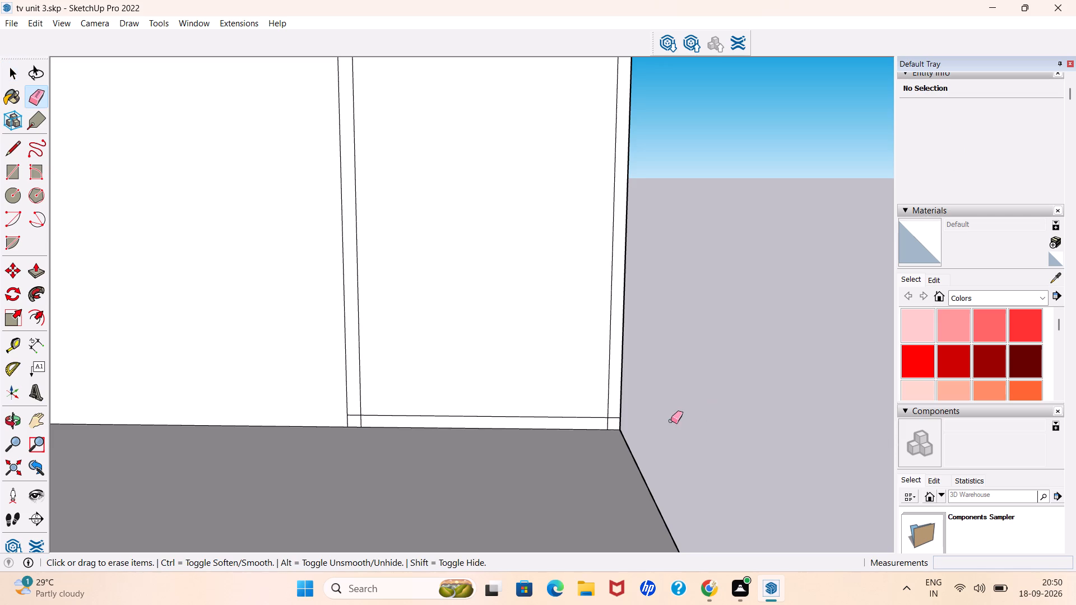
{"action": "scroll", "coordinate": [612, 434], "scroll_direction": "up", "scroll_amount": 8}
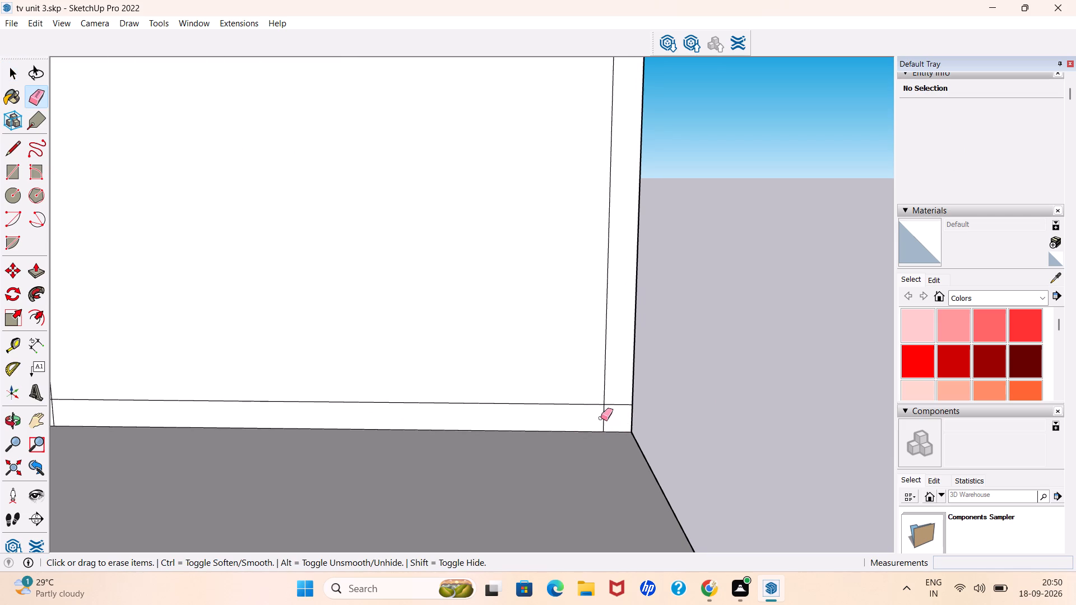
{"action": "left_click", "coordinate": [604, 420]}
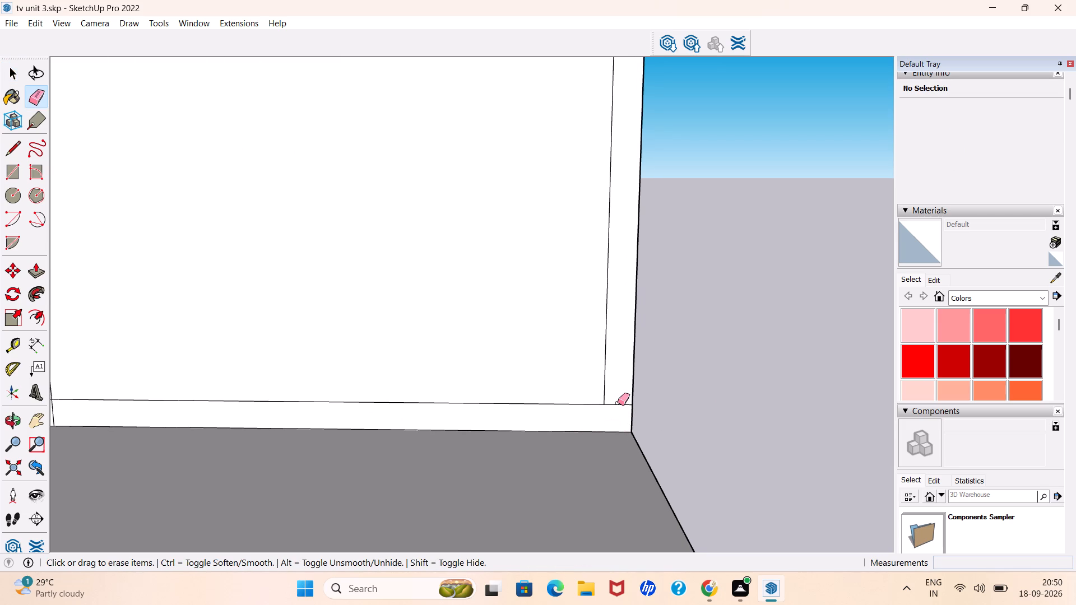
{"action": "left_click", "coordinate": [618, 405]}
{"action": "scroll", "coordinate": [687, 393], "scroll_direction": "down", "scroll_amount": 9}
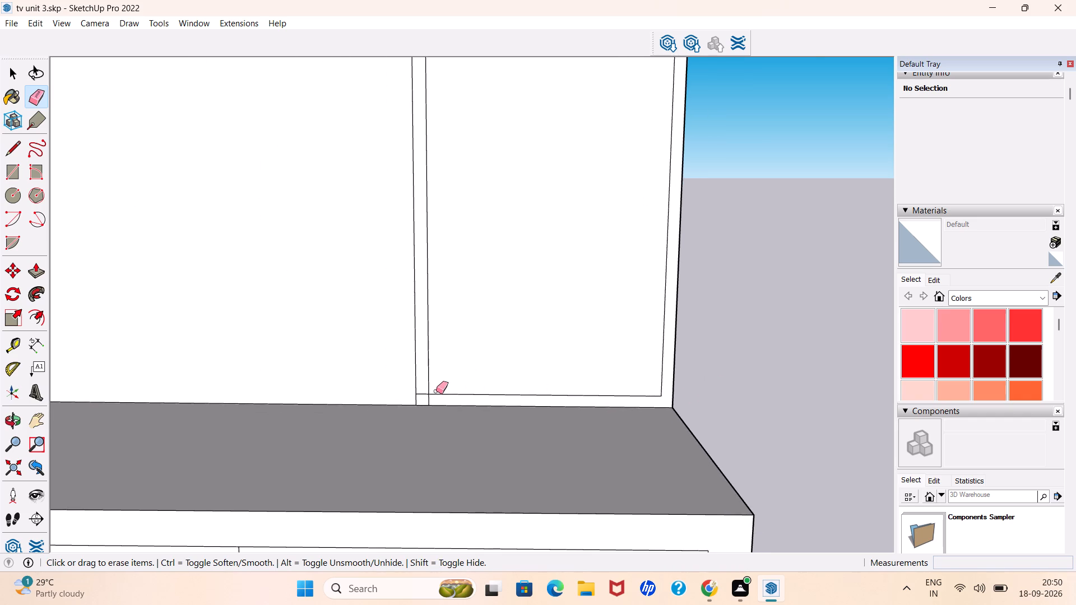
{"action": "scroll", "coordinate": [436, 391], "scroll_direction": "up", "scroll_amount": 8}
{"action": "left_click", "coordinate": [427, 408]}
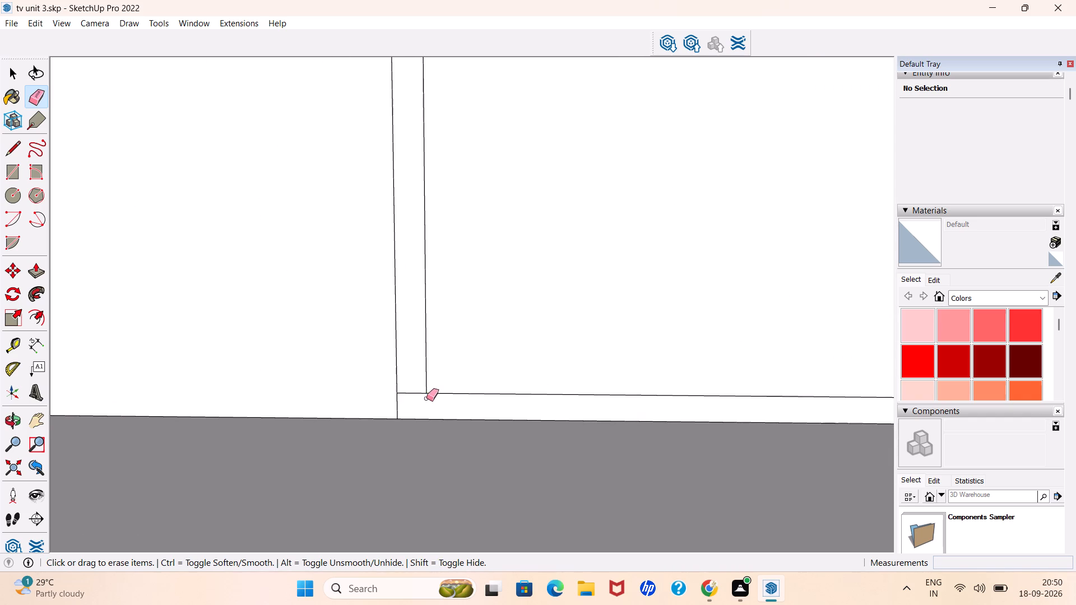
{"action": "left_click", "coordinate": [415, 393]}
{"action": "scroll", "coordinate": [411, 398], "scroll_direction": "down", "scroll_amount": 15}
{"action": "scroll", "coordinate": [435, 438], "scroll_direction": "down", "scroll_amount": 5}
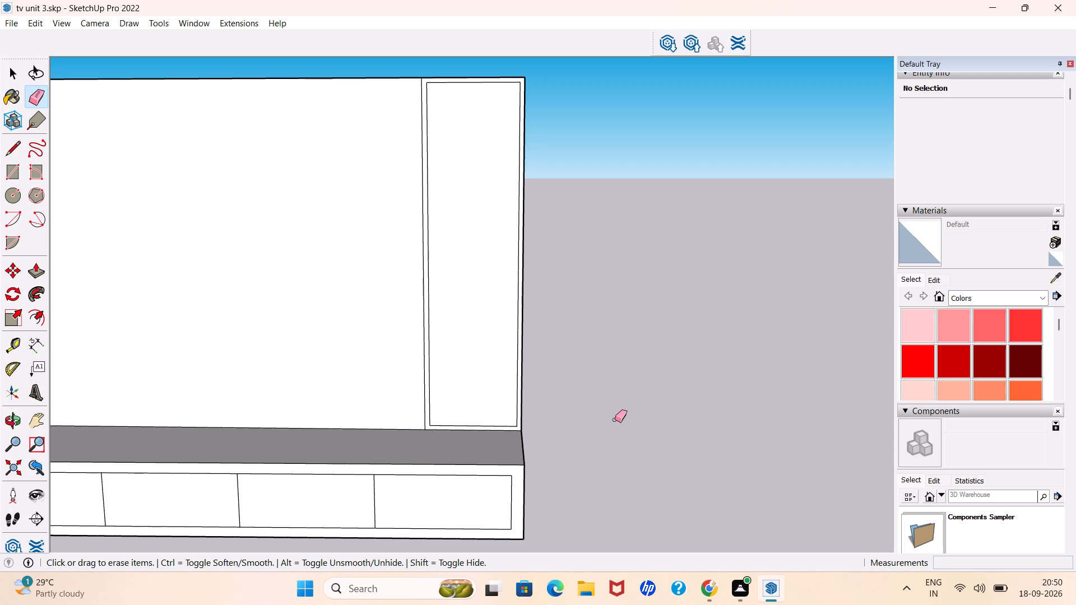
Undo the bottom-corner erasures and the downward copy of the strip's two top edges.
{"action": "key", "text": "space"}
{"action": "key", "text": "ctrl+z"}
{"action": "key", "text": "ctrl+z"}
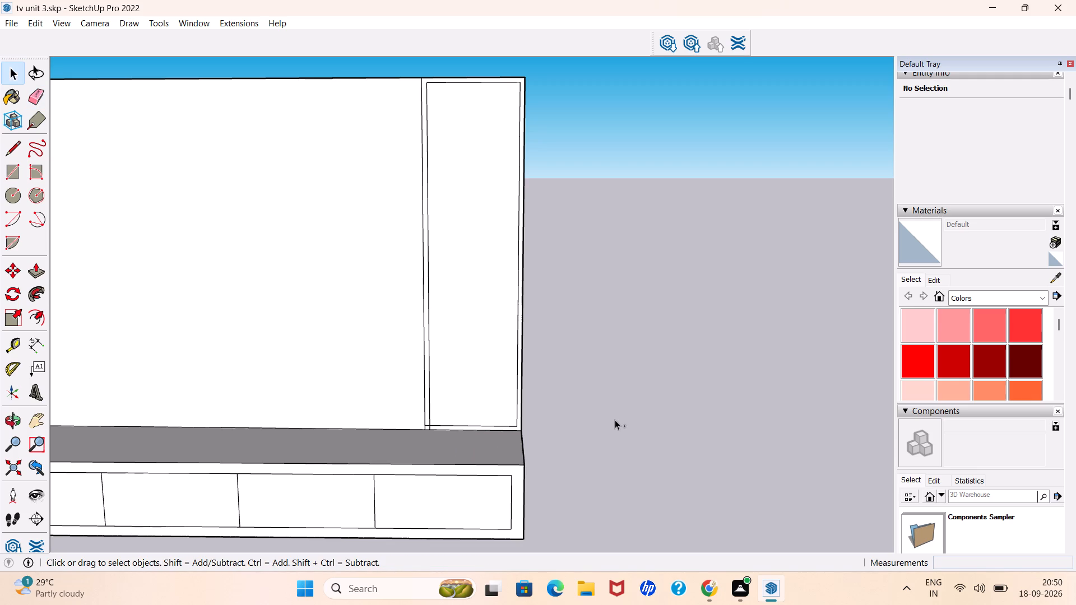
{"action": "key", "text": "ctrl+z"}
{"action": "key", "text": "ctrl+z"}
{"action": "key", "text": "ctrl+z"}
Copy the strip's top edge and the inset line below it down about 1' 10 5/8", landing the inset line on the ledge's back edge.
{"action": "scroll", "coordinate": [616, 477], "scroll_direction": "down", "scroll_amount": 2}
{"action": "scroll", "coordinate": [500, 119], "scroll_direction": "up", "scroll_amount": 6}
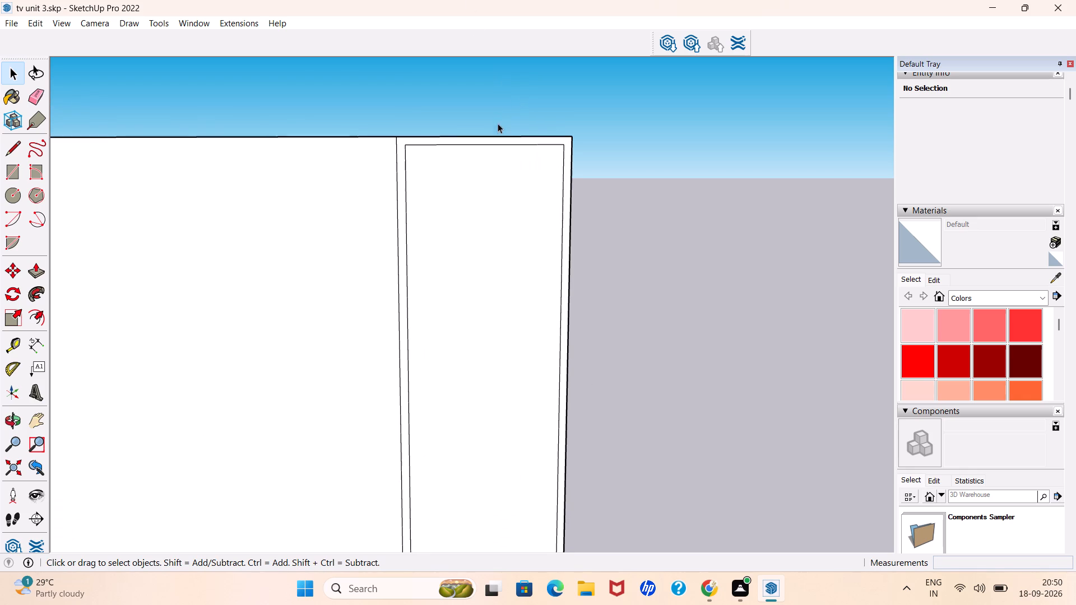
{"action": "left_click", "coordinate": [497, 145]}
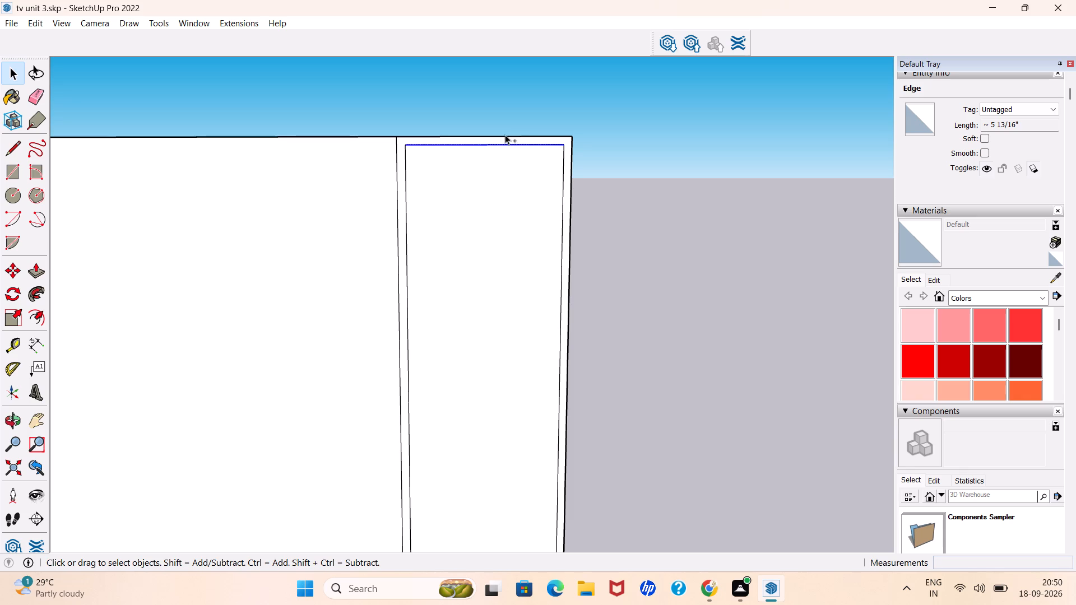
{"action": "left_click", "coordinate": [506, 136], "text": "ctrl"}
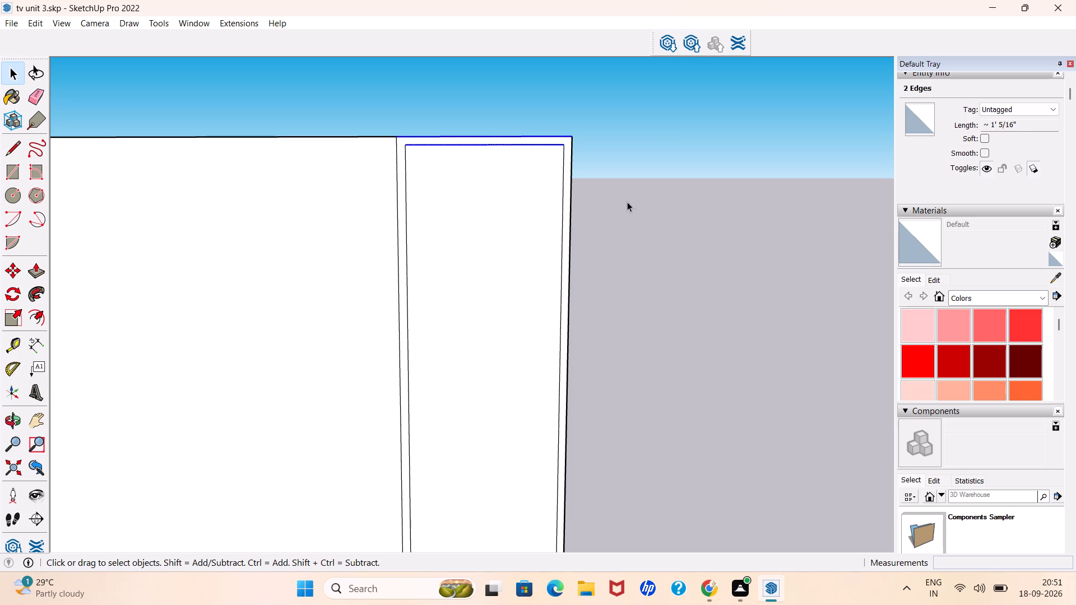
{"action": "key", "text": "m"}
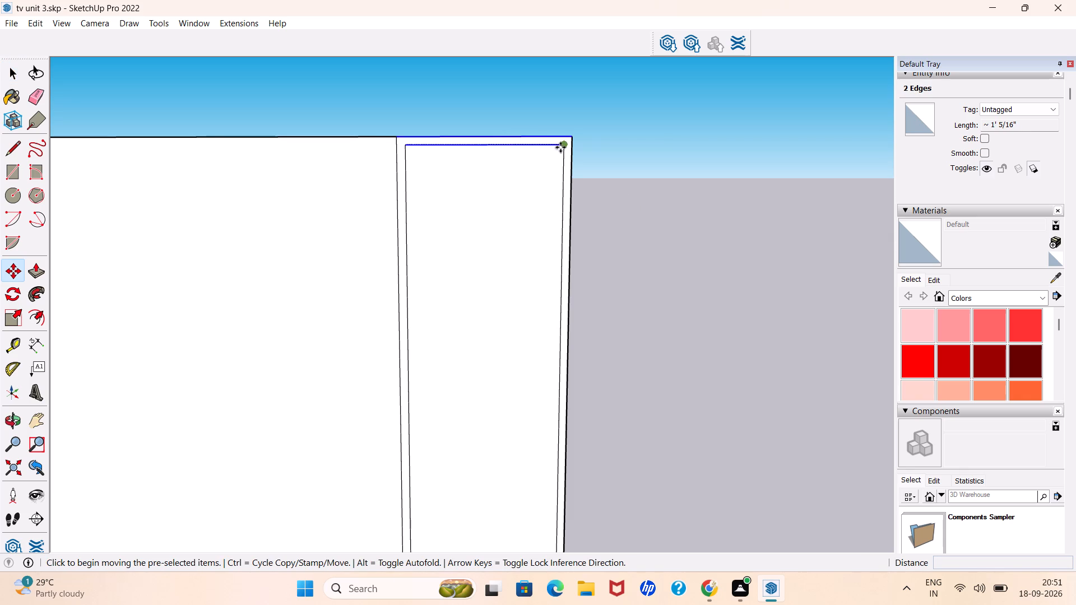
{"action": "left_click", "coordinate": [565, 143]}
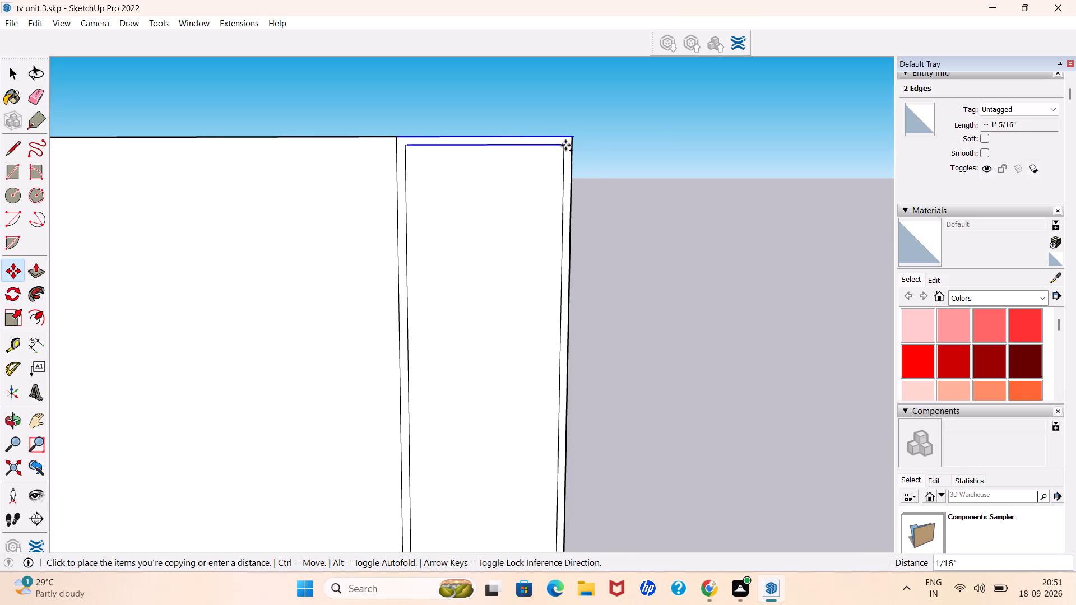
{"action": "scroll", "coordinate": [565, 145], "scroll_direction": "down", "scroll_amount": 8}
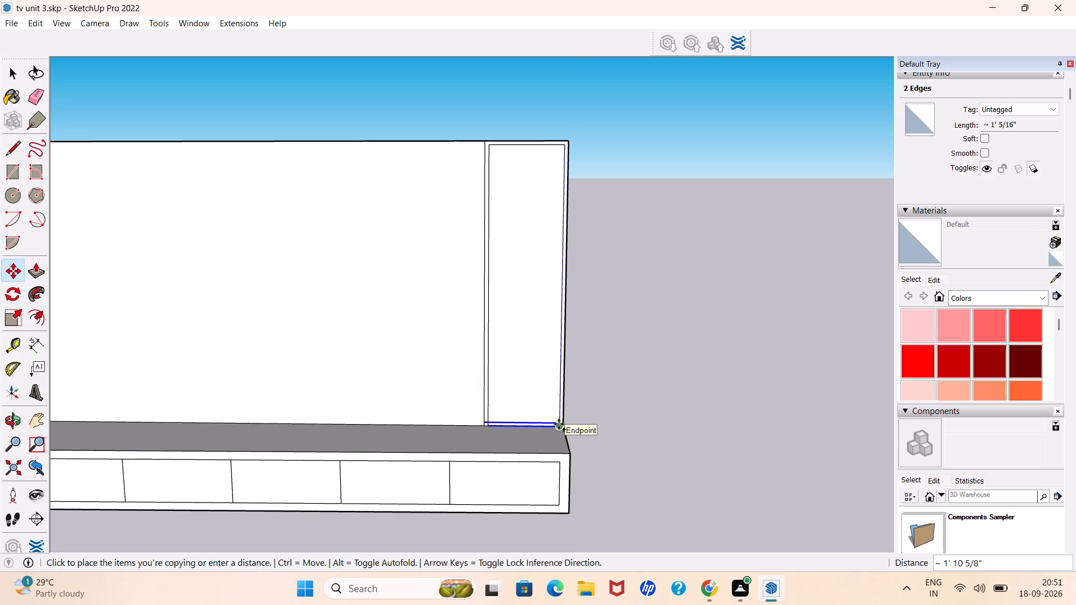
{"action": "scroll", "coordinate": [559, 424], "scroll_direction": "up", "scroll_amount": 13}
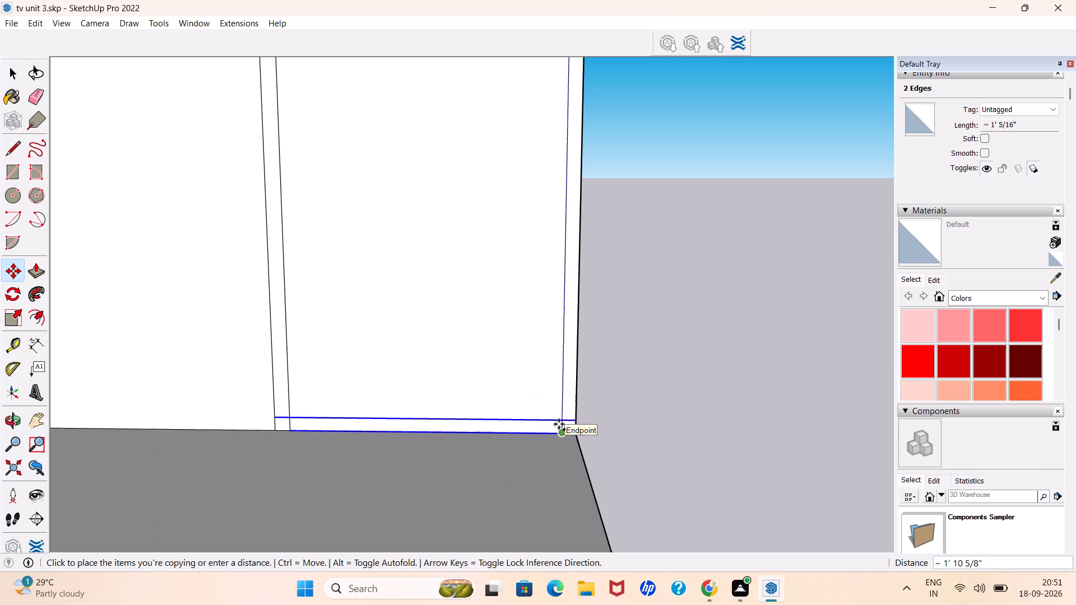
{"action": "left_click", "coordinate": [562, 433]}
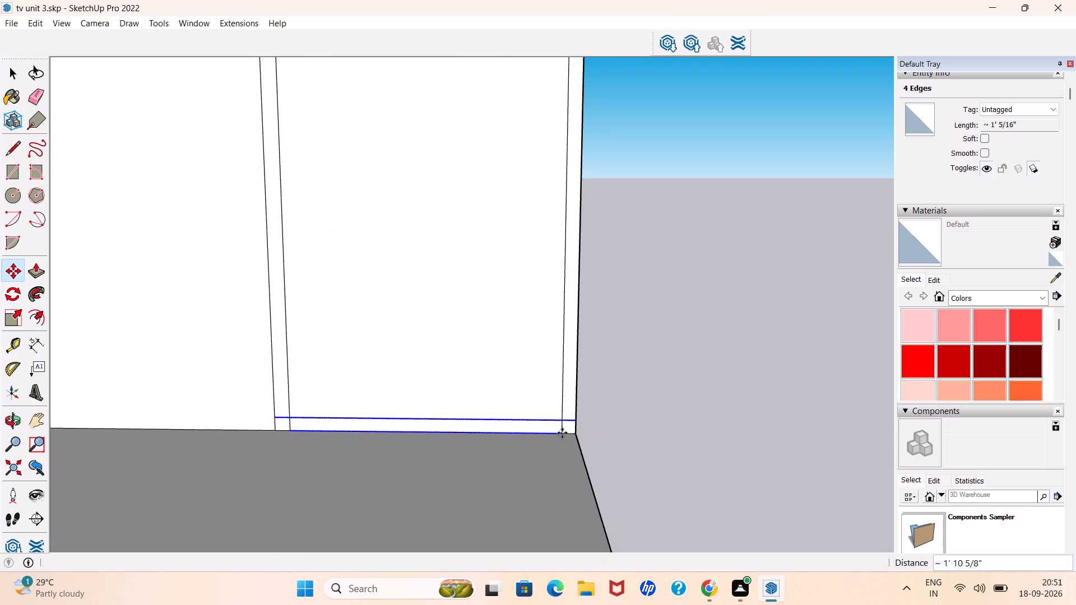
Divide the copy distance with /4 to array the edge pair at four equal intervals down the strip.
{"action": "key", "text": "shift+slash"}
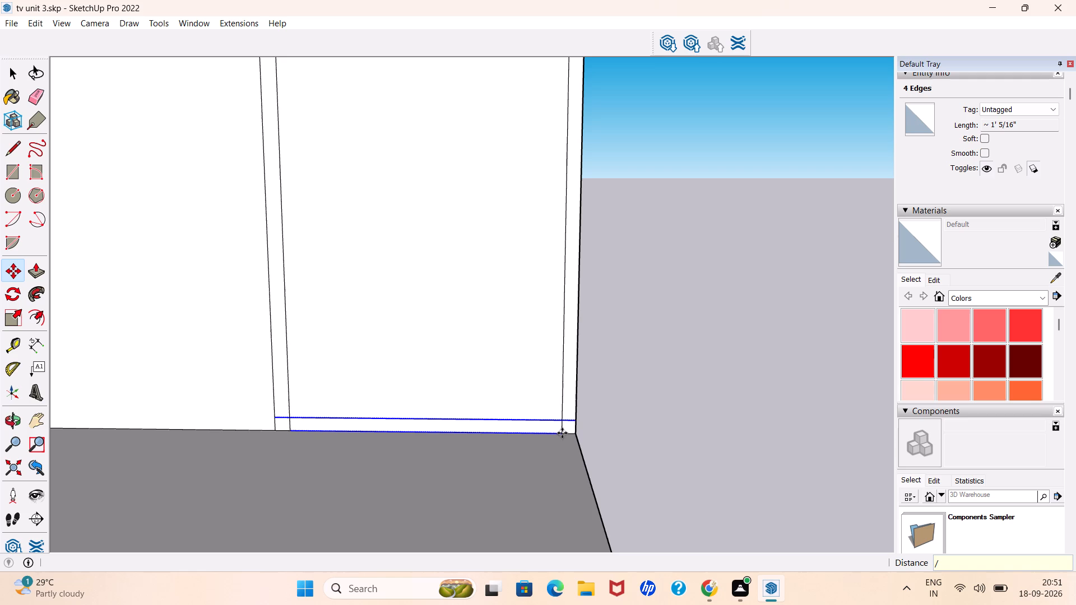
{"action": "key", "text": "4"}
{"action": "key", "text": "Return"}
{"action": "key", "text": "space"}
Erase the four short overlapping edge segments at the strip's two bottom corners, just above the ledge.
{"action": "scroll", "coordinate": [563, 449], "scroll_direction": "down", "scroll_amount": 10}
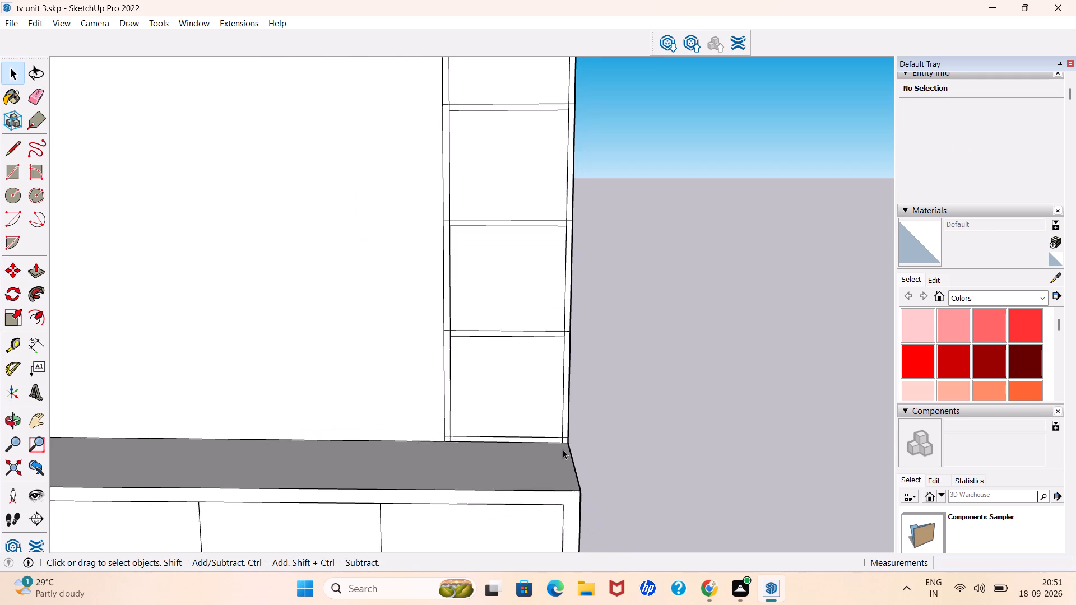
{"action": "scroll", "coordinate": [563, 449], "scroll_direction": "down", "scroll_amount": 4}
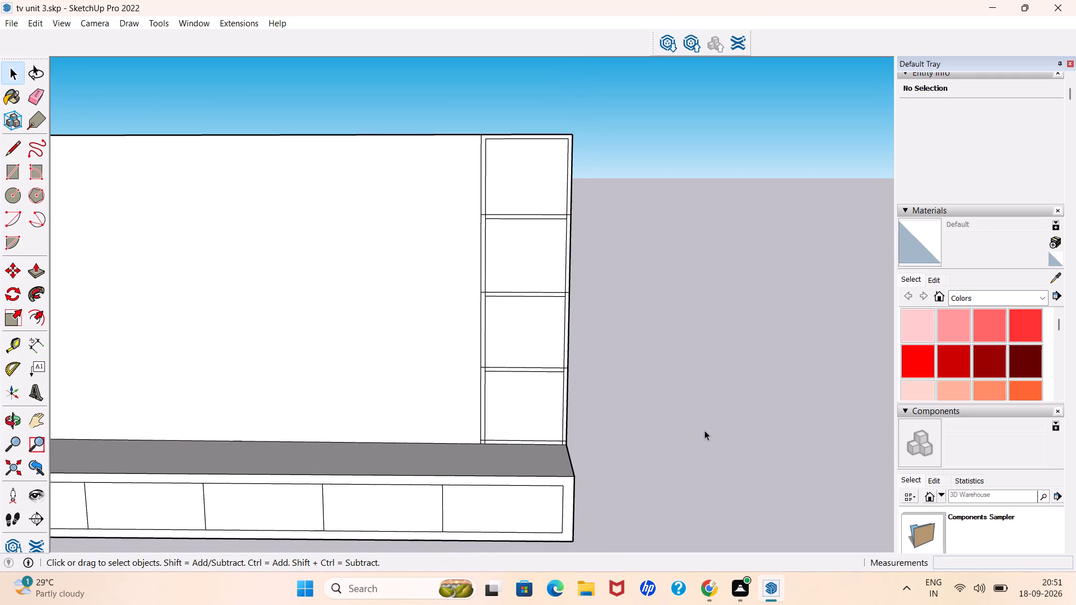
{"action": "key", "text": "e"}
{"action": "scroll", "coordinate": [559, 444], "scroll_direction": "up", "scroll_amount": 11}
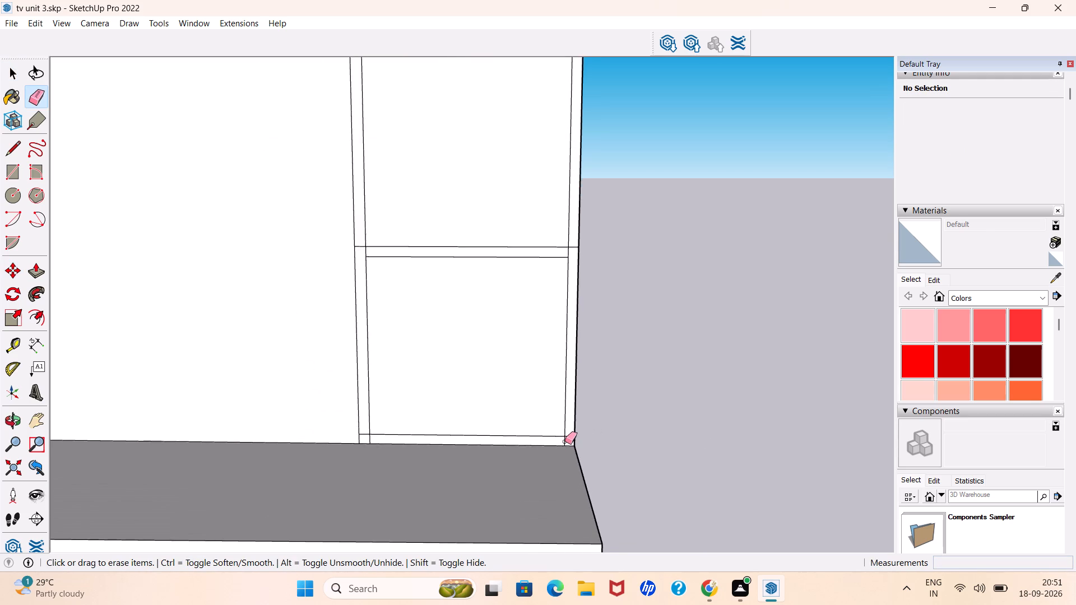
{"action": "scroll", "coordinate": [565, 441], "scroll_direction": "up", "scroll_amount": 6}
{"action": "left_click", "coordinate": [565, 441]}
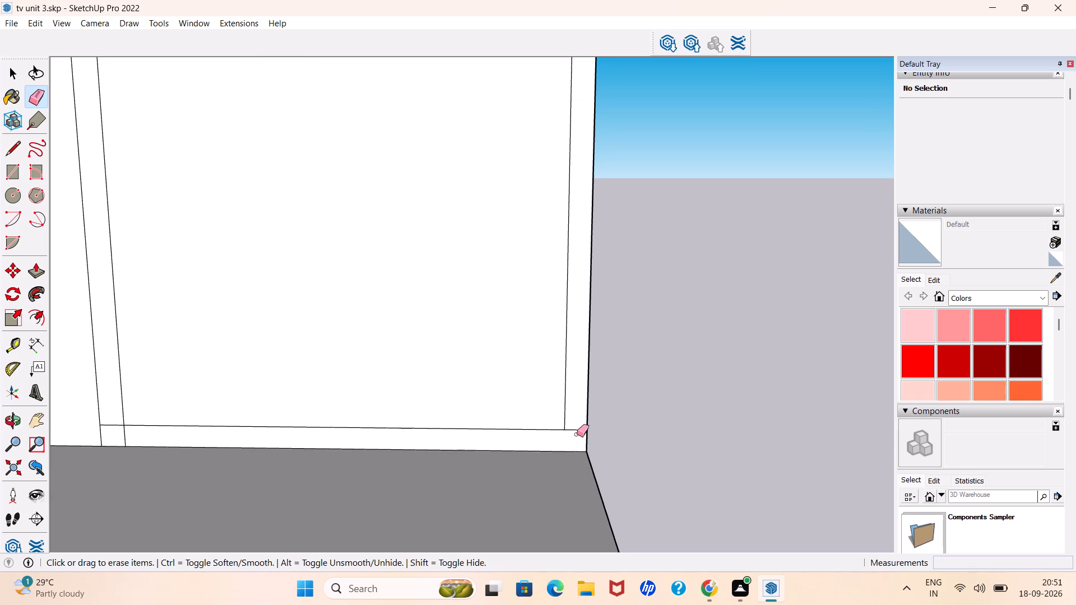
{"action": "left_click", "coordinate": [577, 430]}
{"action": "scroll", "coordinate": [708, 399], "scroll_direction": "down", "scroll_amount": 5}
{"action": "scroll", "coordinate": [316, 424], "scroll_direction": "up", "scroll_amount": 3}
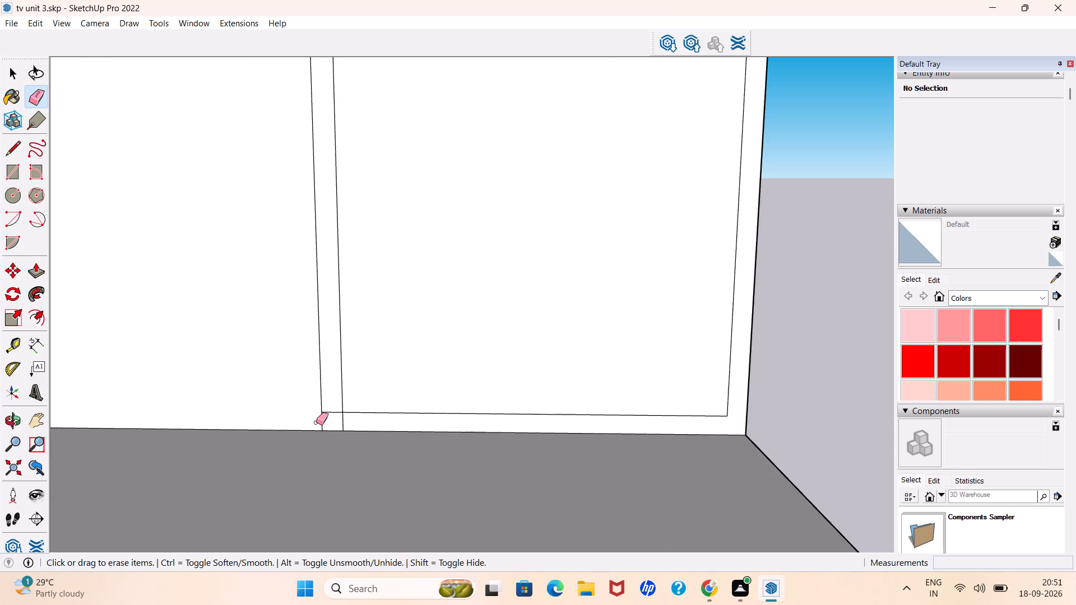
{"action": "scroll", "coordinate": [316, 422], "scroll_direction": "up", "scroll_amount": 5}
{"action": "left_click", "coordinate": [331, 405]}
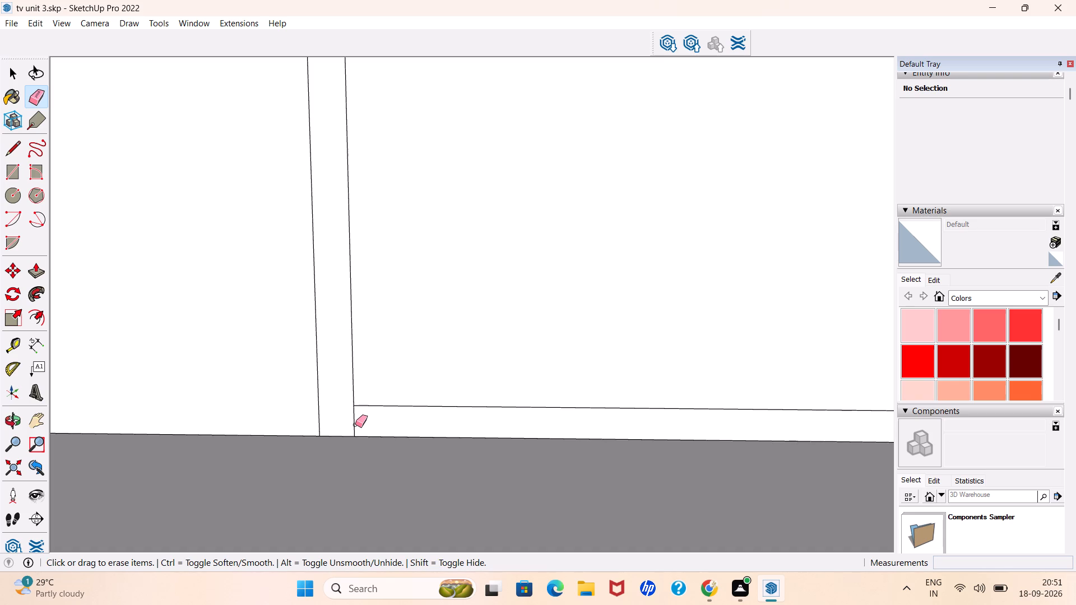
{"action": "left_click", "coordinate": [355, 424]}
Erase the two short horizontal segments crossing the side frame at both ends of the lowest divider's upper line.
{"action": "scroll", "coordinate": [368, 484], "scroll_direction": "down", "scroll_amount": 3}
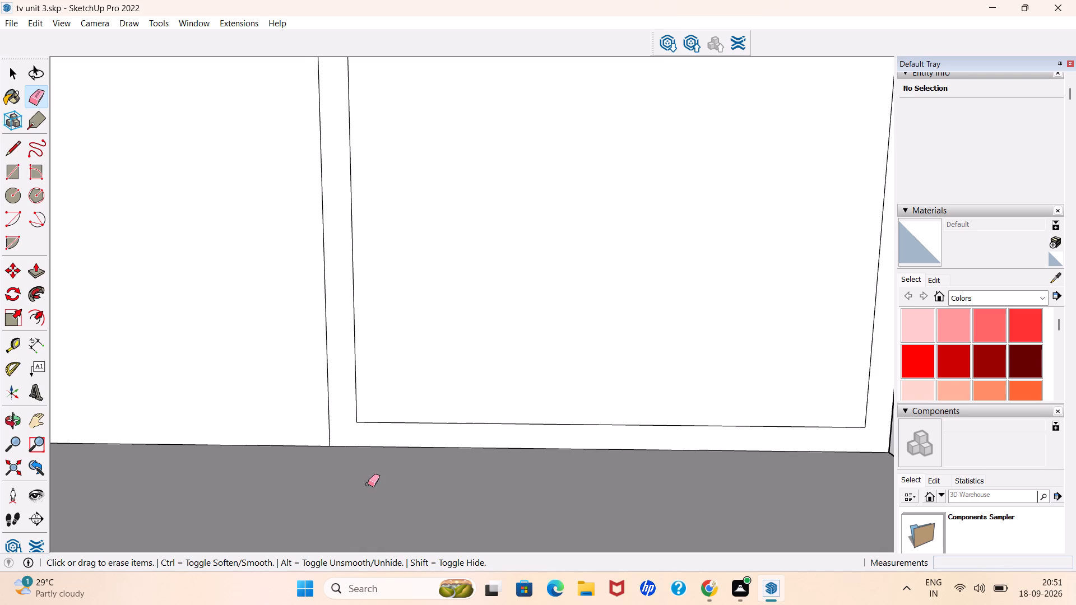
{"action": "scroll", "coordinate": [356, 477], "scroll_direction": "down", "scroll_amount": 4}
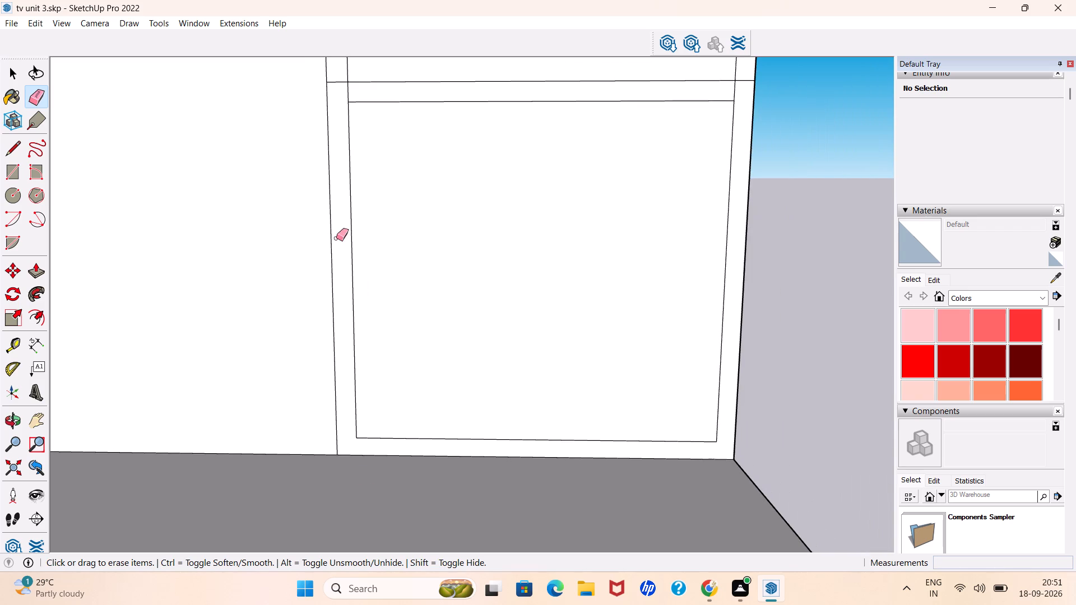
{"action": "scroll", "coordinate": [358, 286], "scroll_direction": "down", "scroll_amount": 3}
{"action": "scroll", "coordinate": [636, 123], "scroll_direction": "up", "scroll_amount": 7}
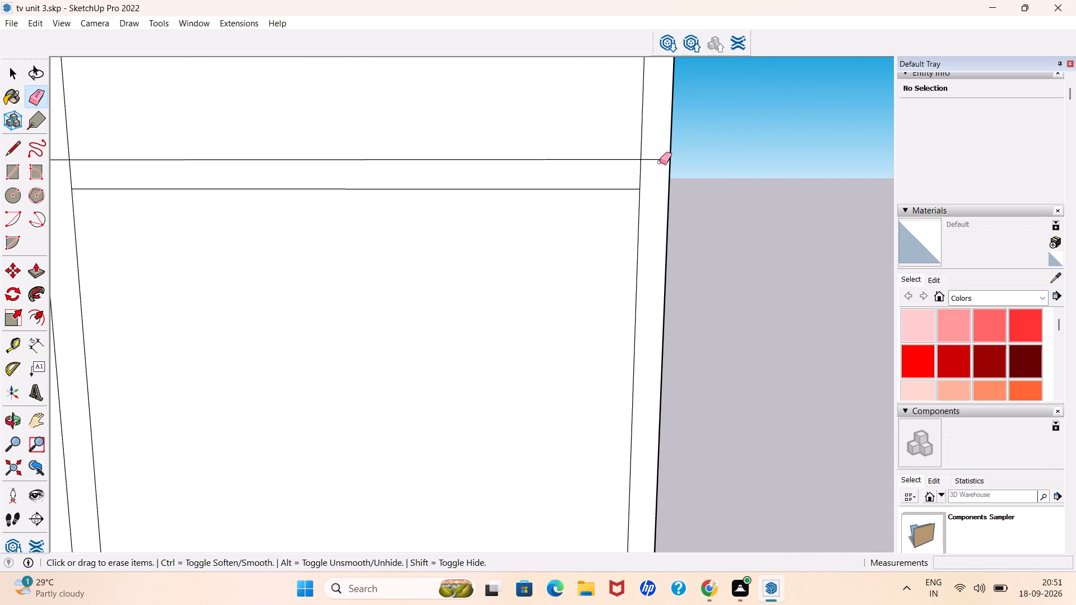
{"action": "left_click", "coordinate": [654, 161]}
{"action": "scroll", "coordinate": [730, 248], "scroll_direction": "down", "scroll_amount": 5}
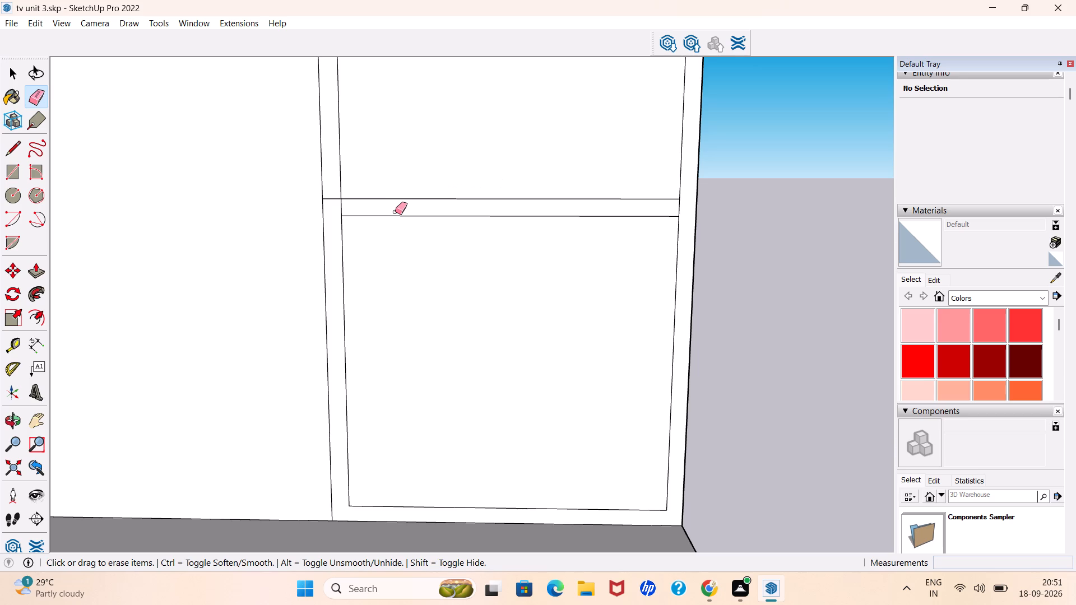
{"action": "scroll", "coordinate": [341, 198], "scroll_direction": "up", "scroll_amount": 1}
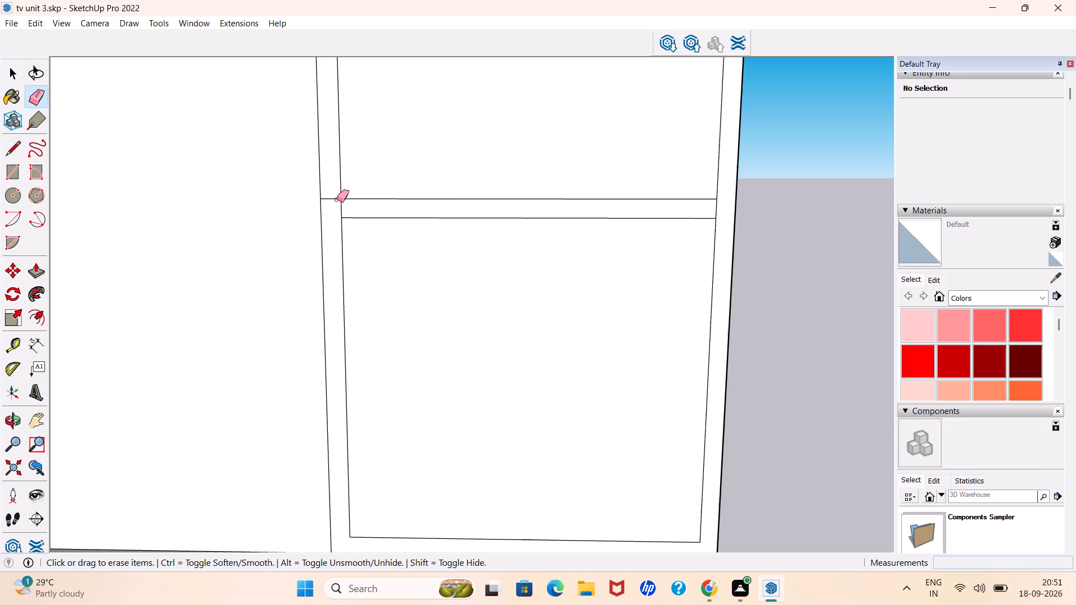
{"action": "left_click", "coordinate": [333, 199]}
{"action": "scroll", "coordinate": [423, 383], "scroll_direction": "down", "scroll_amount": 5}
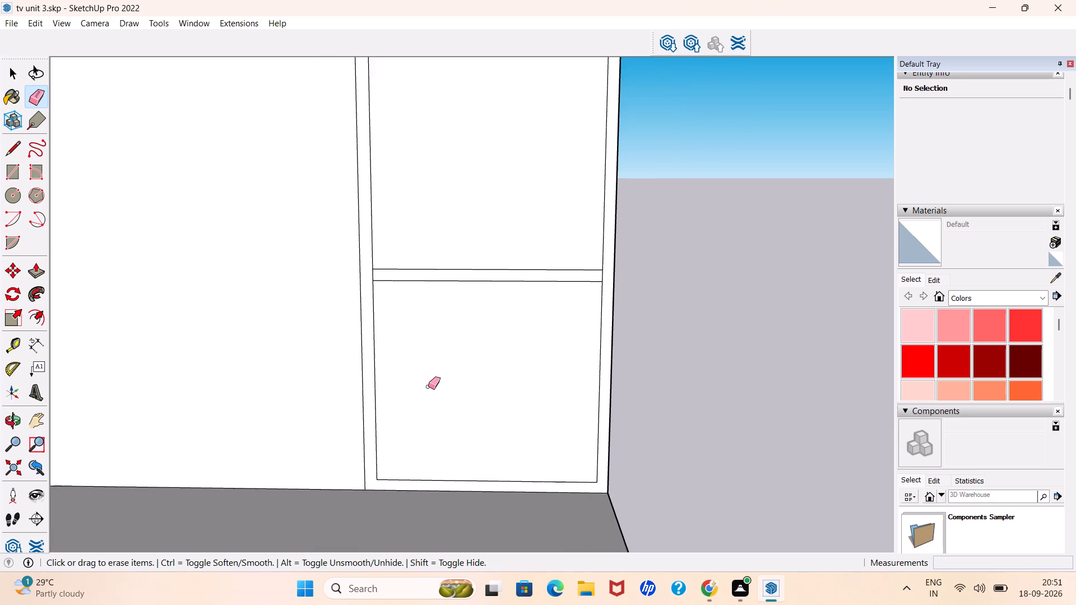
Erase the two short horizontal segments crossing the side frame at both ends of the middle divider's upper line.
{"action": "scroll", "coordinate": [428, 387], "scroll_direction": "down", "scroll_amount": 4}
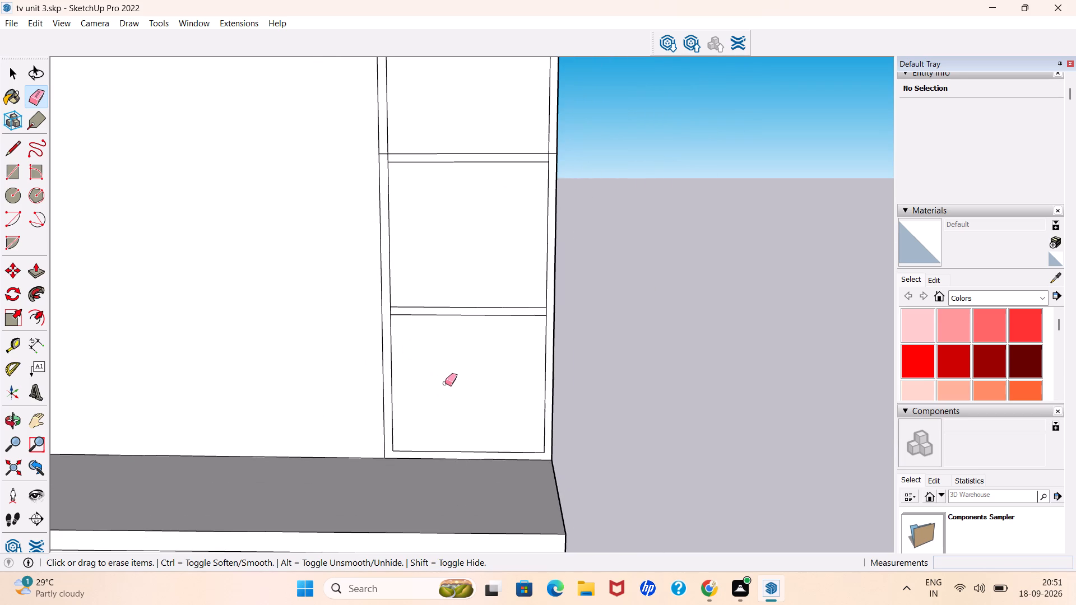
{"action": "scroll", "coordinate": [553, 128], "scroll_direction": "up", "scroll_amount": 11}
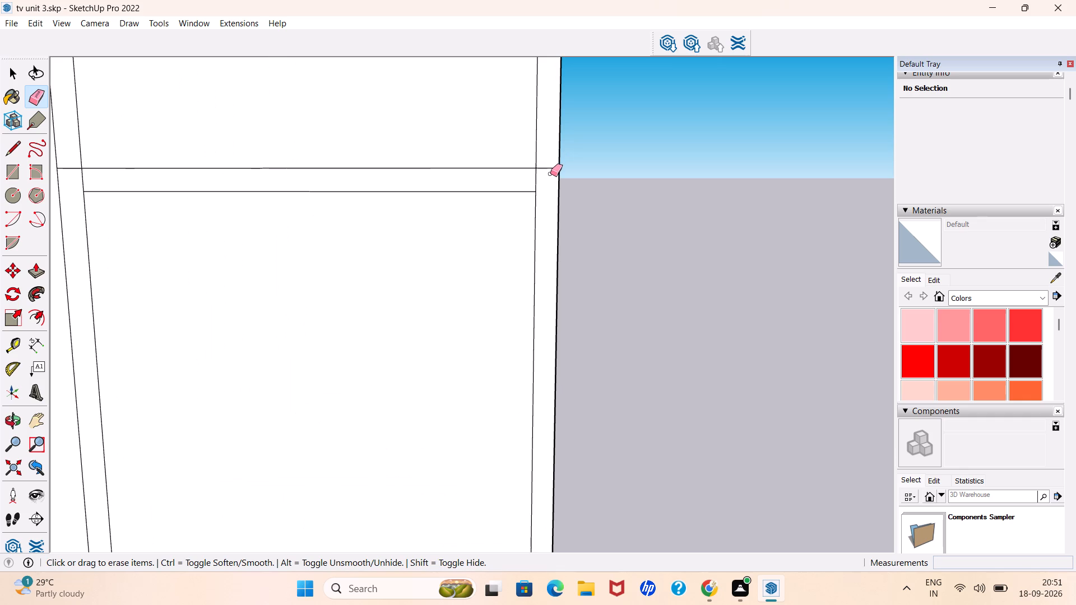
{"action": "left_click", "coordinate": [542, 167]}
{"action": "scroll", "coordinate": [644, 256], "scroll_direction": "down", "scroll_amount": 4}
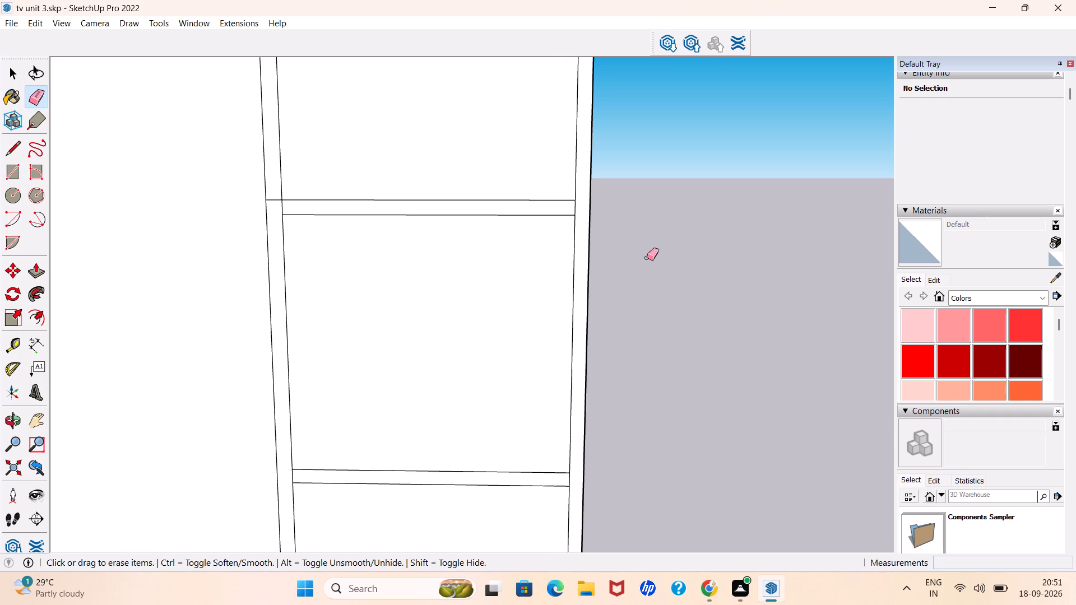
{"action": "scroll", "coordinate": [289, 190], "scroll_direction": "up", "scroll_amount": 6}
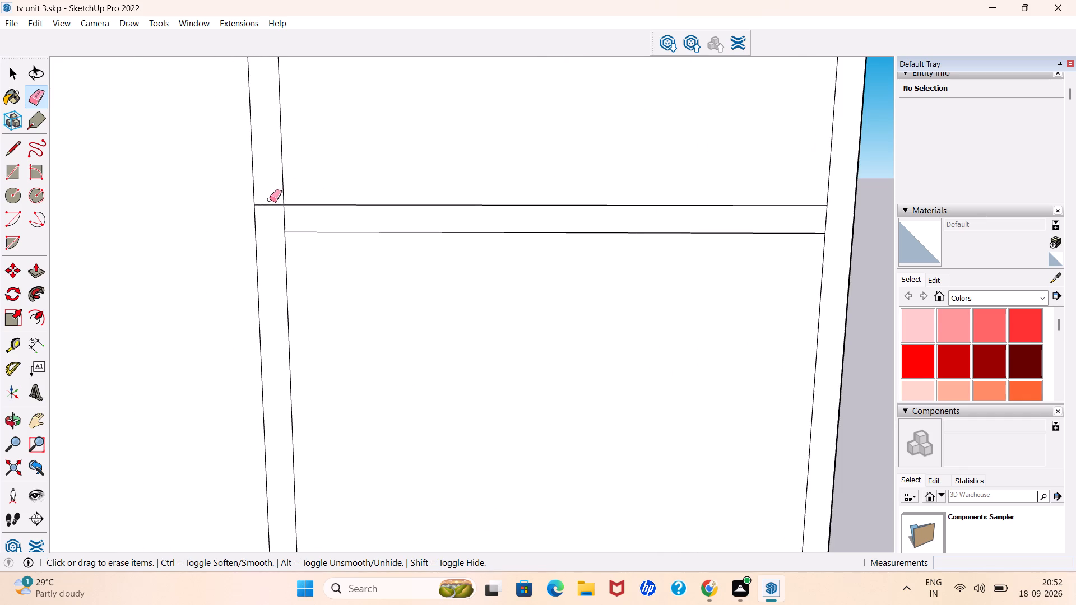
{"action": "left_click", "coordinate": [270, 205]}
{"action": "scroll", "coordinate": [368, 315], "scroll_direction": "down", "scroll_amount": 10}
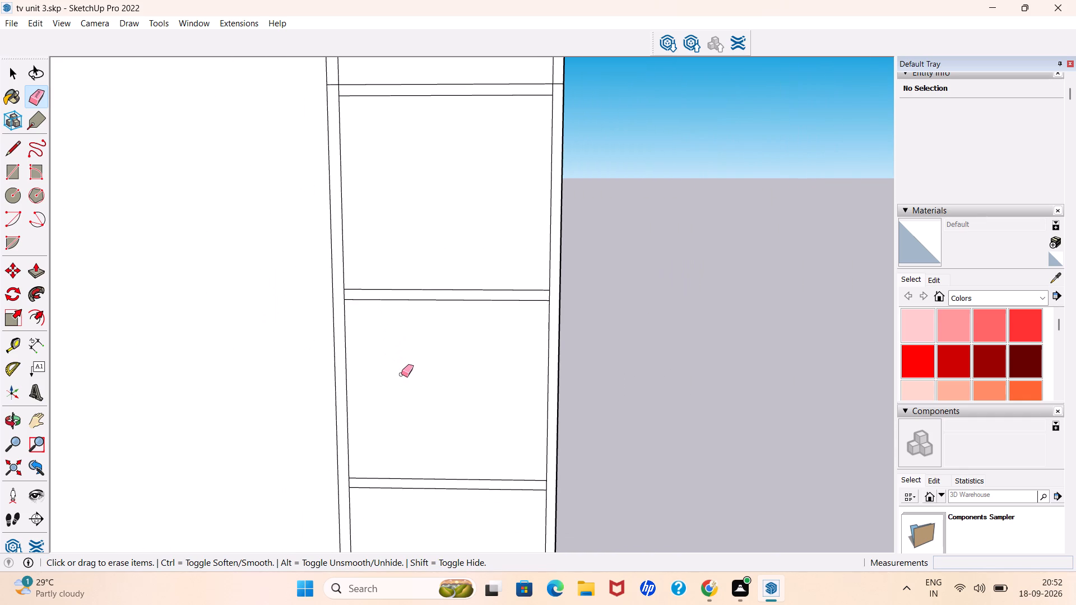
Erase the two short horizontal segments crossing the side frame at both ends of the topmost divider's upper line.
{"action": "scroll", "coordinate": [496, 352], "scroll_direction": "down", "scroll_amount": 3}
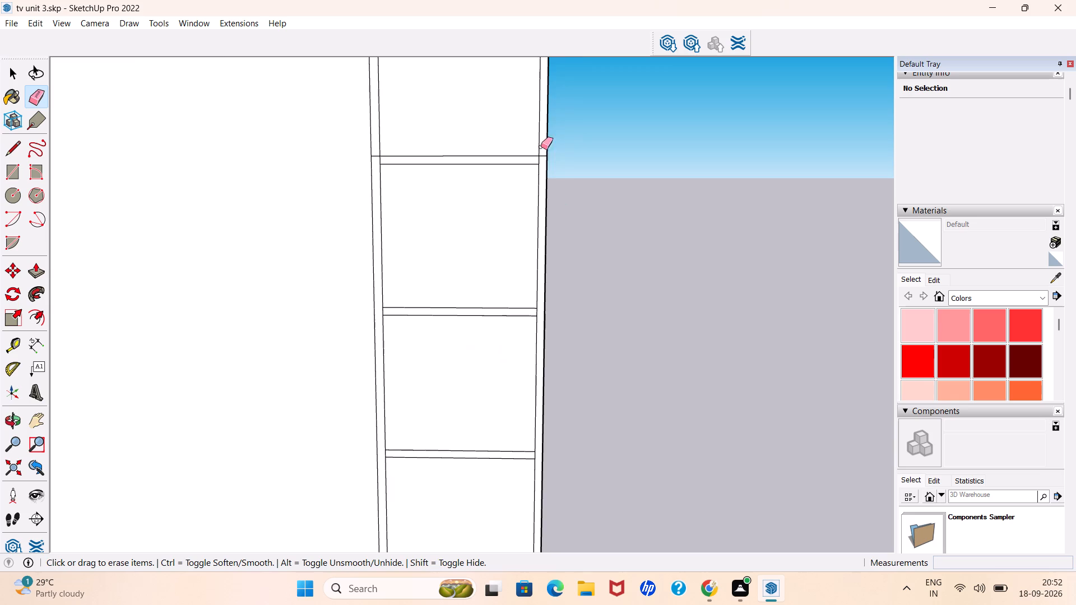
{"action": "scroll", "coordinate": [541, 146], "scroll_direction": "up", "scroll_amount": 13}
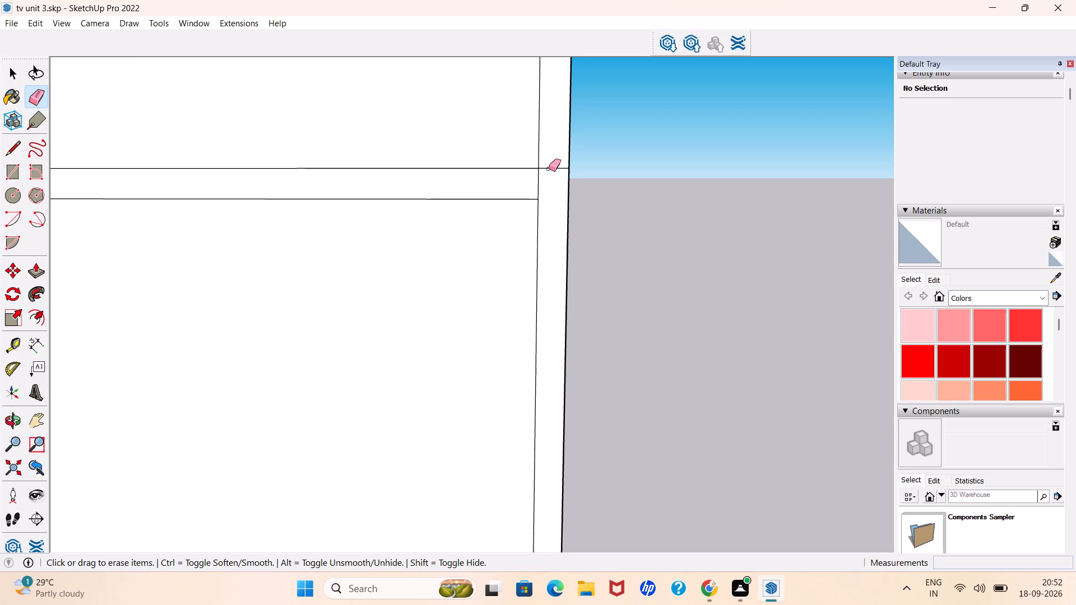
{"action": "left_click", "coordinate": [548, 167]}
{"action": "scroll", "coordinate": [625, 258], "scroll_direction": "down", "scroll_amount": 8}
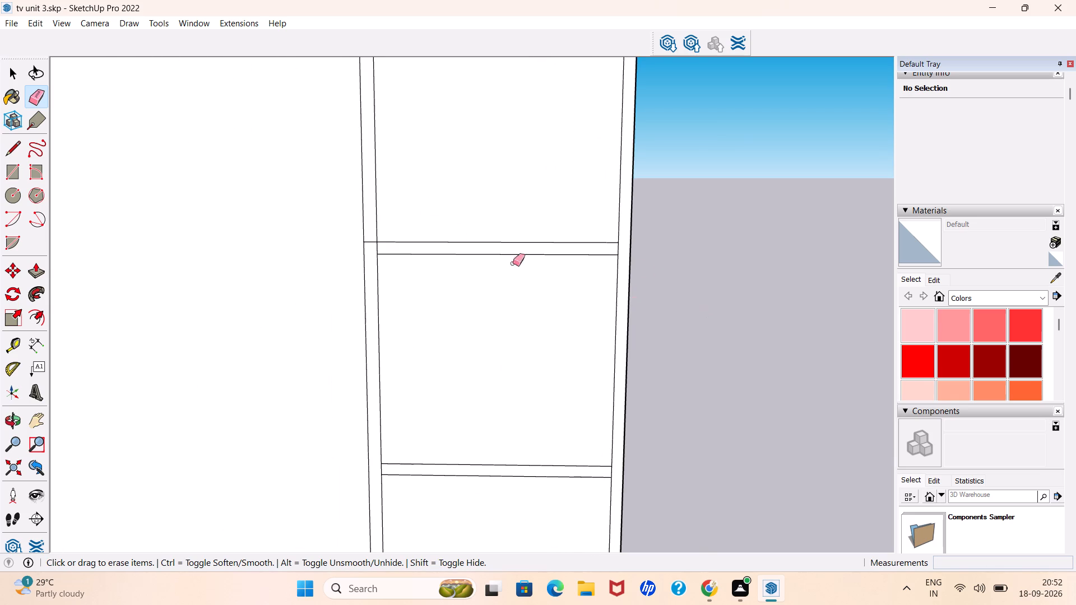
{"action": "scroll", "coordinate": [369, 243], "scroll_direction": "up", "scroll_amount": 3}
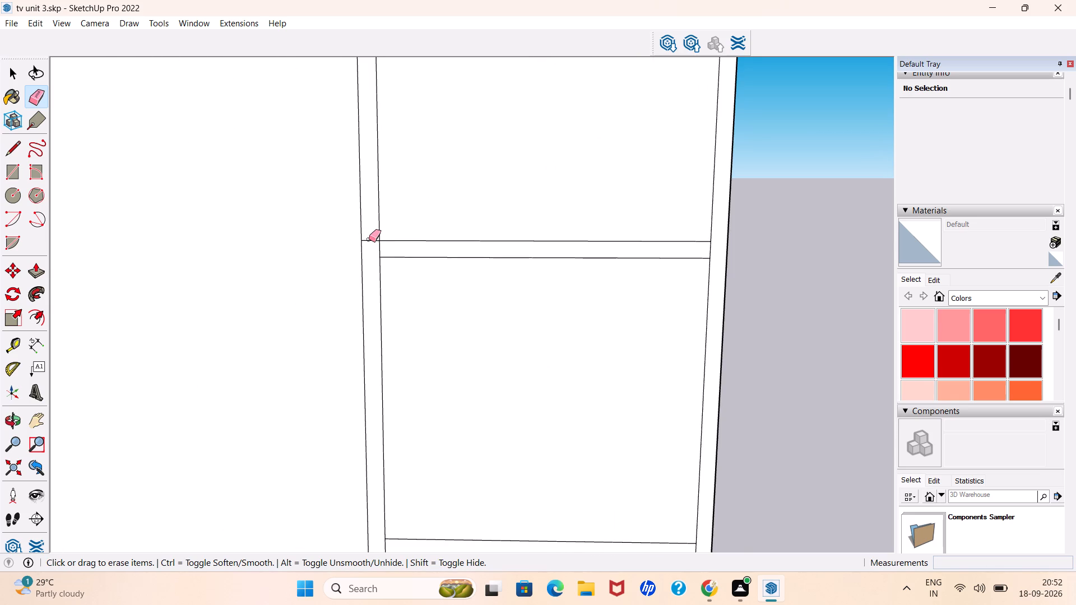
{"action": "left_click", "coordinate": [369, 239]}
{"action": "scroll", "coordinate": [453, 366], "scroll_direction": "down", "scroll_amount": 4}
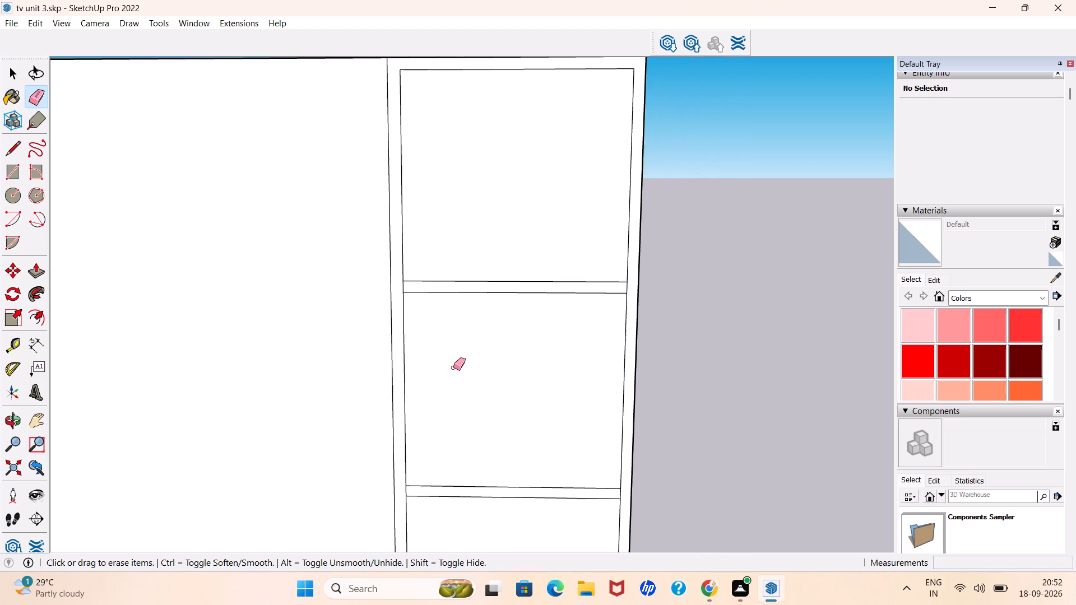
{"action": "scroll", "coordinate": [465, 390], "scroll_direction": "down", "scroll_amount": 4}
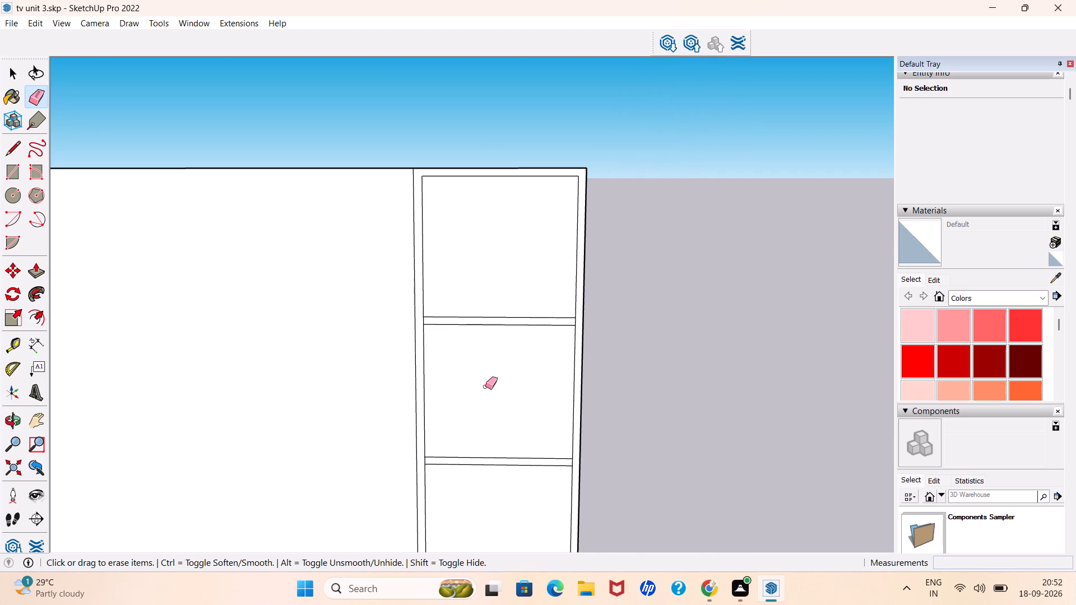
{"action": "key", "text": "space"}
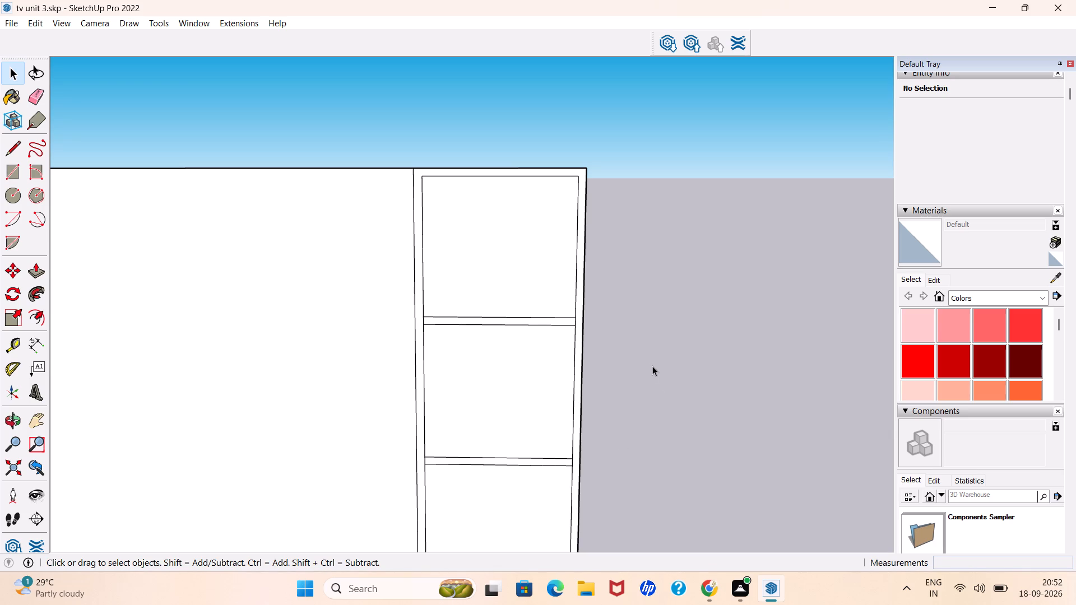
Push/Pull the back panel's narrow end face beside the ledge's rounded corner outward by about 2 1/8".
{"action": "scroll", "coordinate": [641, 351], "scroll_direction": "down", "scroll_amount": 3}
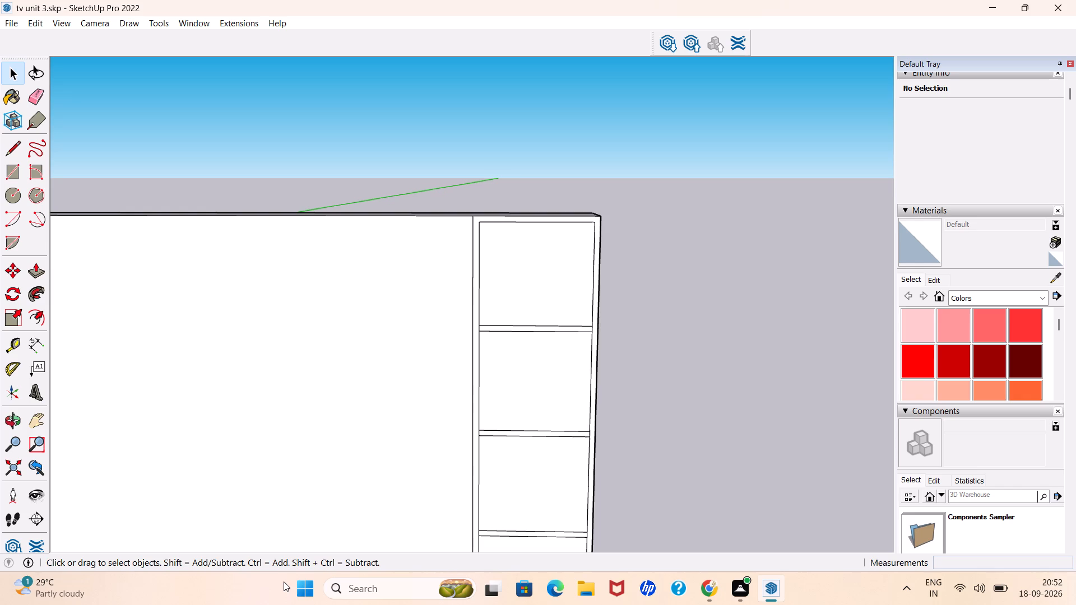
{"action": "scroll", "coordinate": [396, 570], "scroll_direction": "down", "scroll_amount": 2}
{"action": "scroll", "coordinate": [363, 436], "scroll_direction": "down", "scroll_amount": 3}
{"action": "scroll", "coordinate": [455, 314], "scroll_direction": "down", "scroll_amount": 9}
{"action": "scroll", "coordinate": [225, 408], "scroll_direction": "up", "scroll_amount": 1}
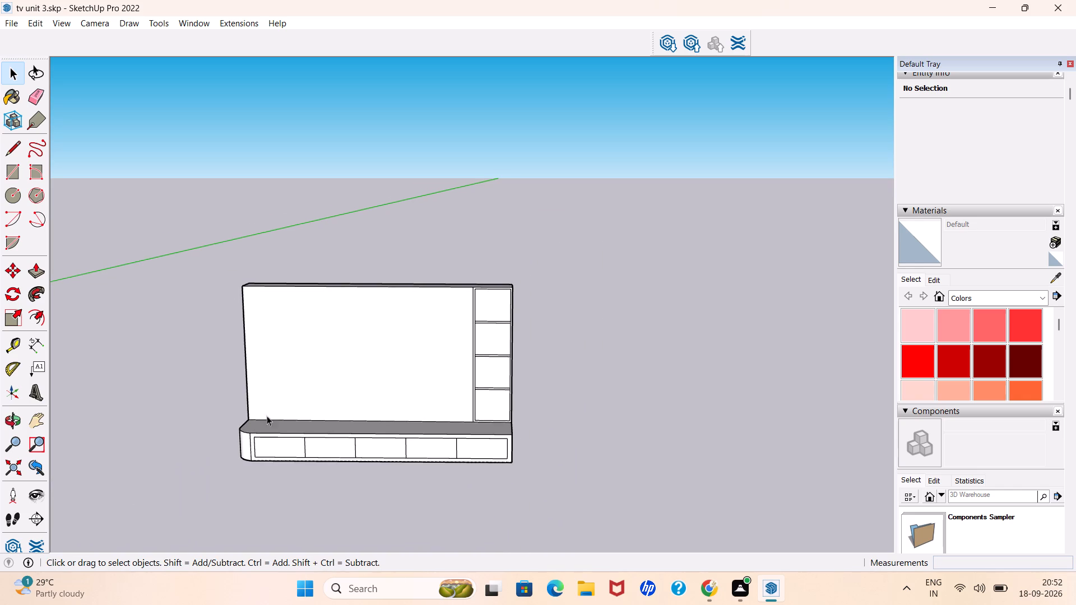
{"action": "middle_click_drag", "start_coordinate": [274, 416], "coordinate": [284, 416]}
{"action": "scroll", "coordinate": [245, 390], "scroll_direction": "up", "scroll_amount": 6}
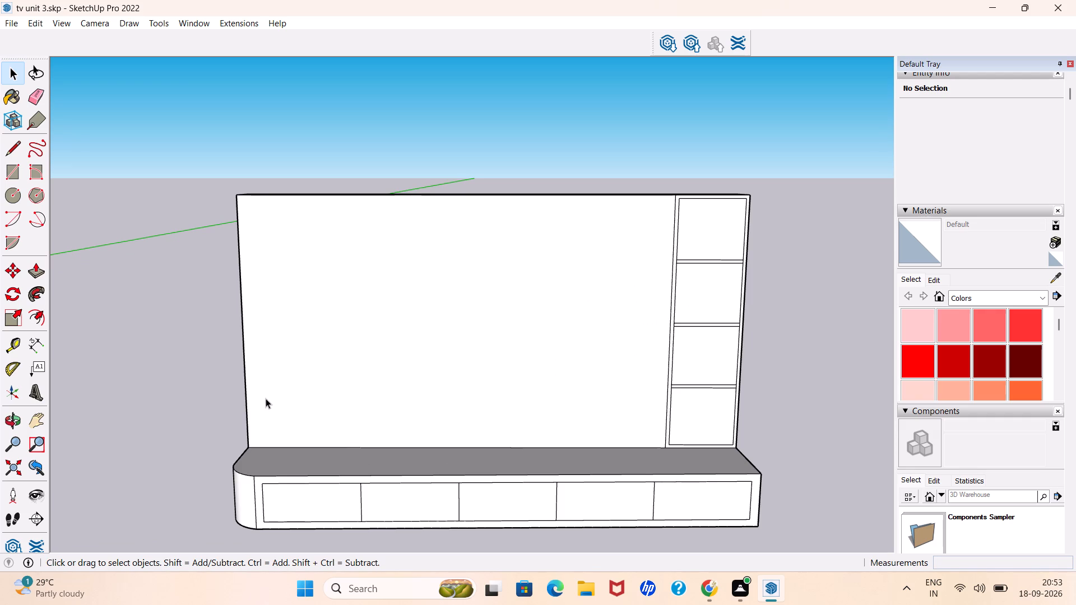
{"action": "middle_click_drag", "start_coordinate": [282, 411], "coordinate": [371, 389]}
{"action": "scroll", "coordinate": [404, 364], "scroll_direction": "down", "scroll_amount": 5}
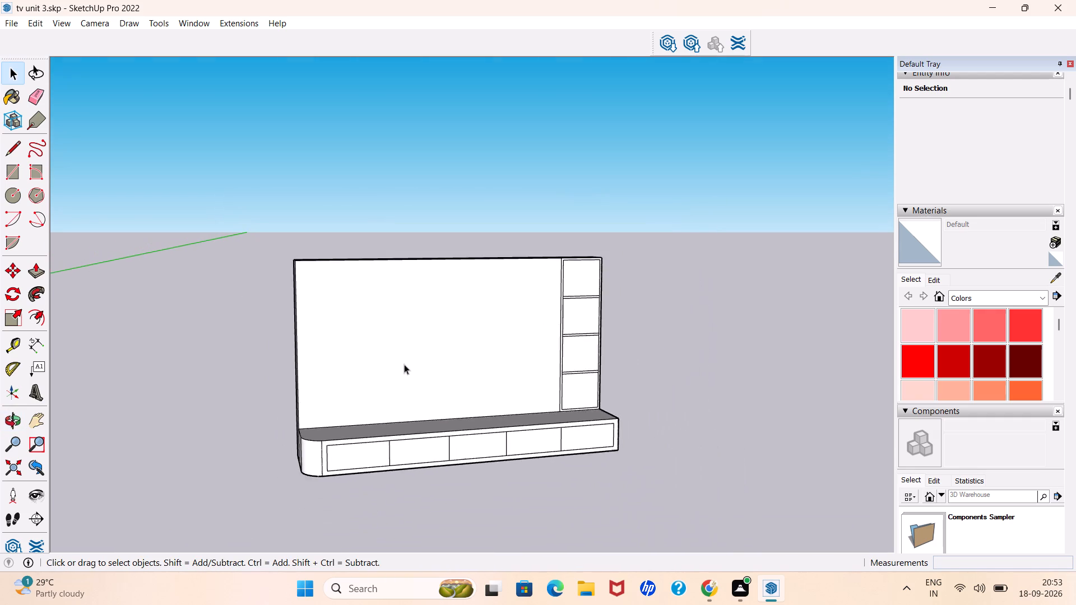
{"action": "scroll", "coordinate": [404, 364], "scroll_direction": "down", "scroll_amount": 3}
{"action": "middle_click_drag", "start_coordinate": [360, 426], "coordinate": [540, 412]}
{"action": "scroll", "coordinate": [341, 441], "scroll_direction": "up", "scroll_amount": 3}
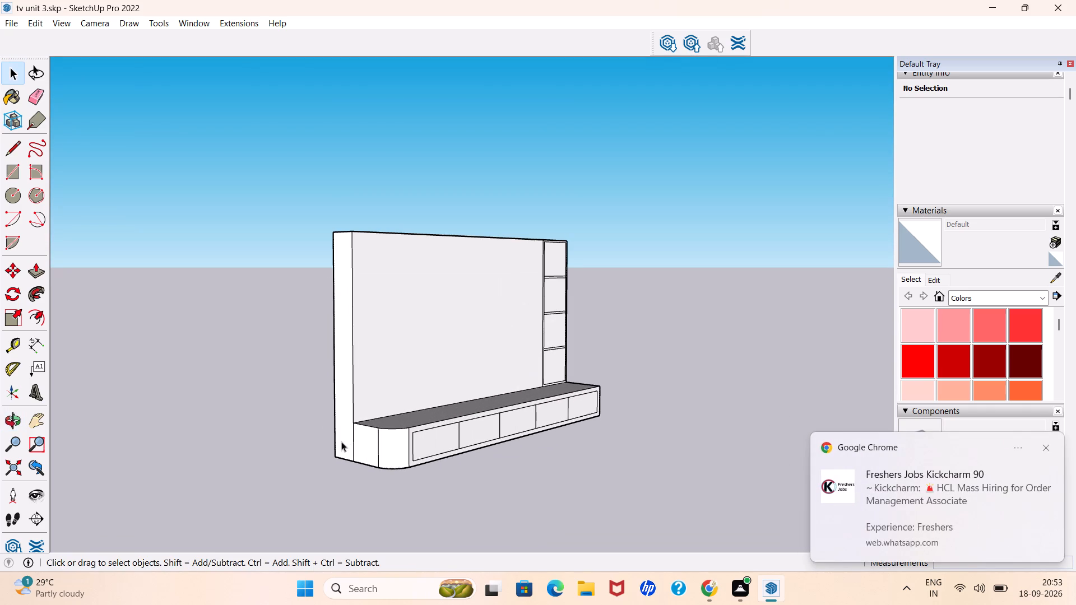
{"action": "key", "text": "p"}
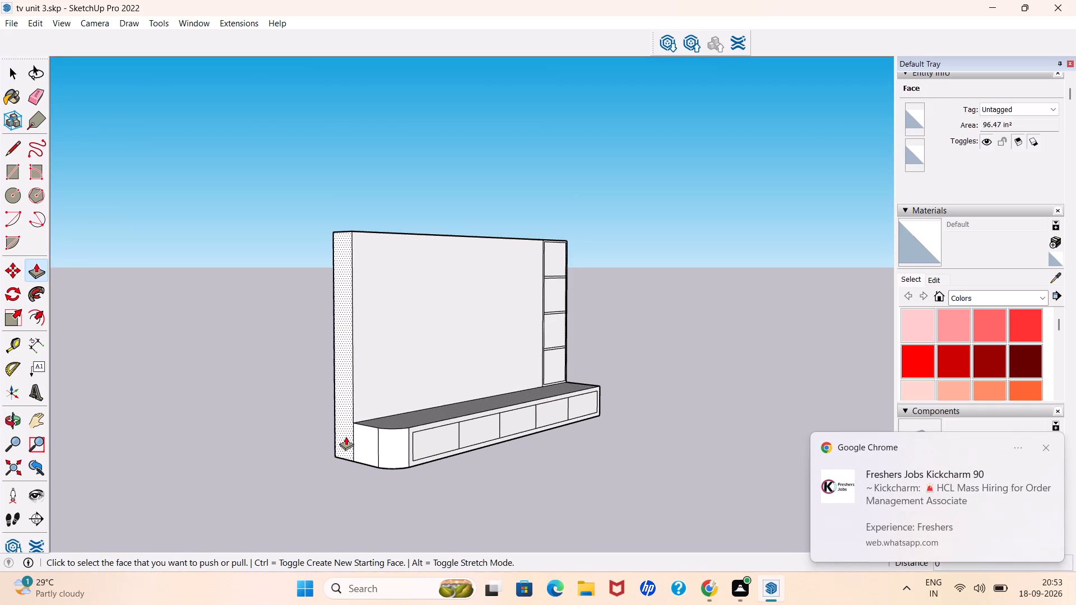
{"action": "left_click", "coordinate": [346, 436]}
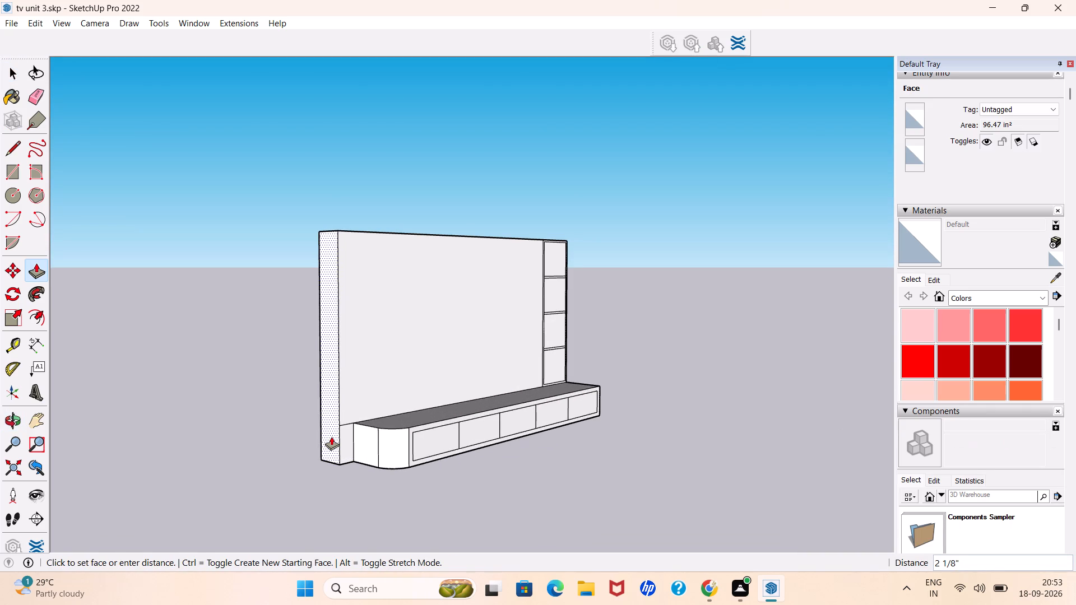
{"action": "left_click", "coordinate": [331, 436]}
{"action": "key", "text": "space"}
Erase the short horizontal edge on the extended part of the back panel, level with the ledge's top.
{"action": "scroll", "coordinate": [306, 474], "scroll_direction": "down", "scroll_amount": 3}
{"action": "middle_click_drag", "start_coordinate": [453, 453], "coordinate": [406, 481]}
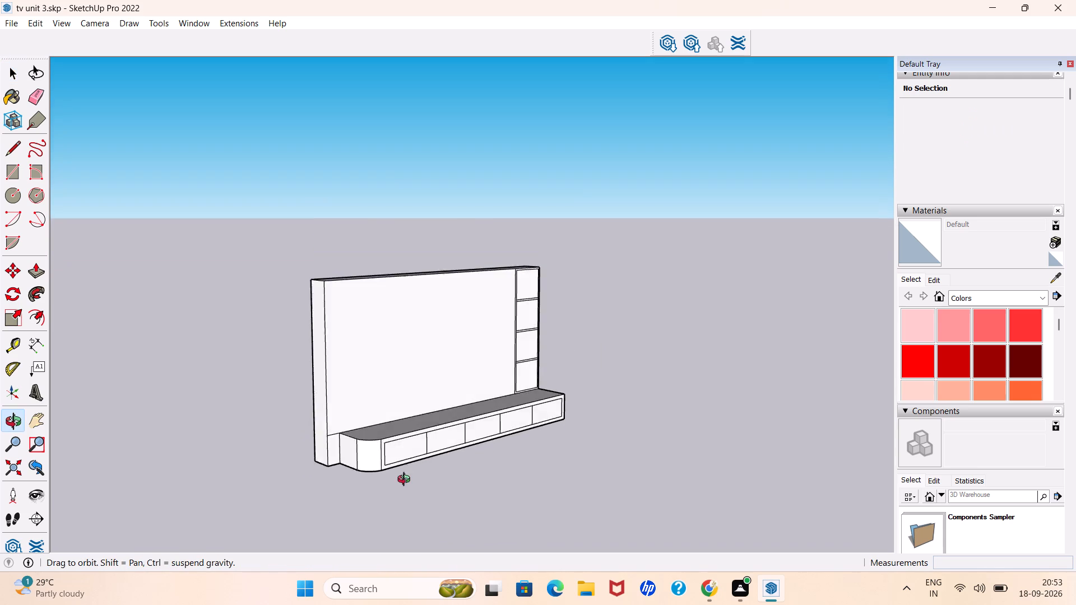
{"action": "middle_click_drag", "start_coordinate": [406, 481], "coordinate": [263, 483]}
{"action": "scroll", "coordinate": [322, 425], "scroll_direction": "up", "scroll_amount": 9}
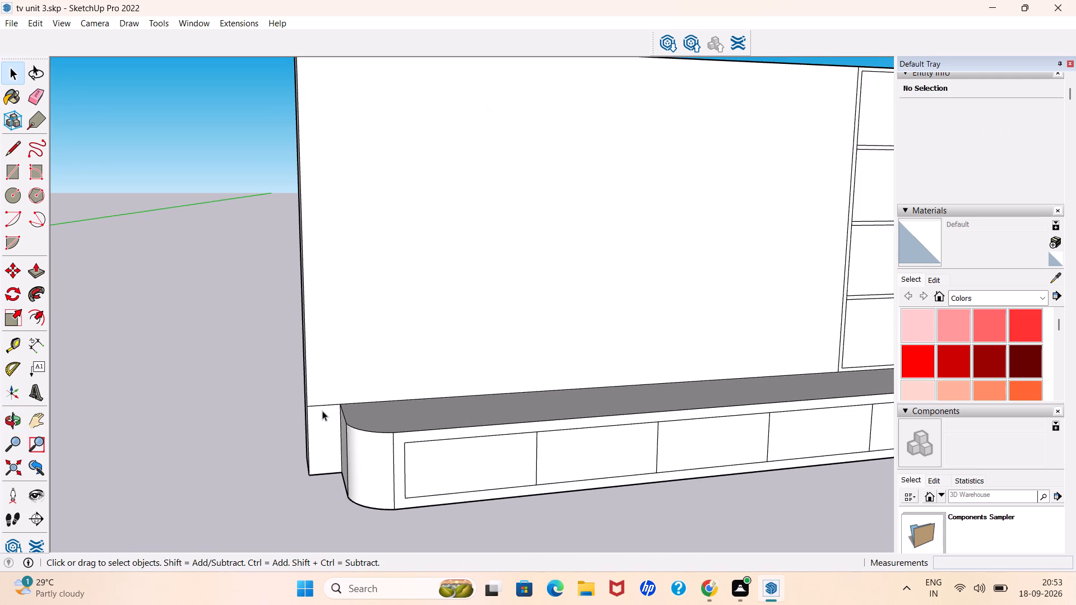
{"action": "key", "text": "e"}
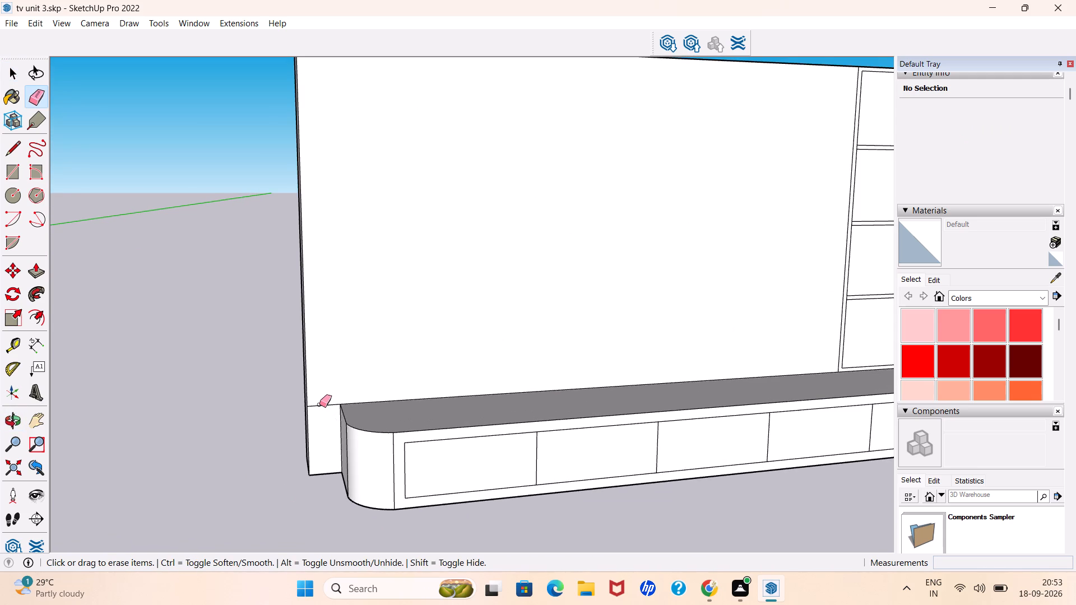
{"action": "left_click", "coordinate": [319, 406]}
{"action": "key", "text": "space"}
Draw a vertical line about 1' 10 7/8" long from the ledge's rear corner at the rounded end up to the back panel's top edge.
{"action": "scroll", "coordinate": [248, 447], "scroll_direction": "down", "scroll_amount": 9}
{"action": "middle_click_drag", "start_coordinate": [247, 448], "coordinate": [211, 439]}
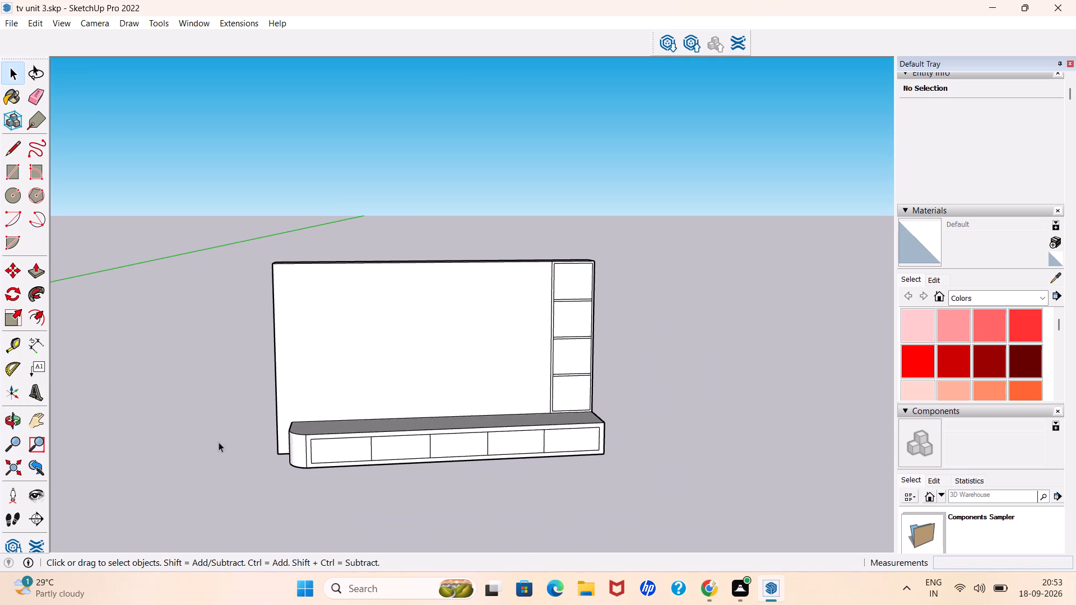
{"action": "key", "text": "l"}
{"action": "scroll", "coordinate": [294, 395], "scroll_direction": "up", "scroll_amount": 2}
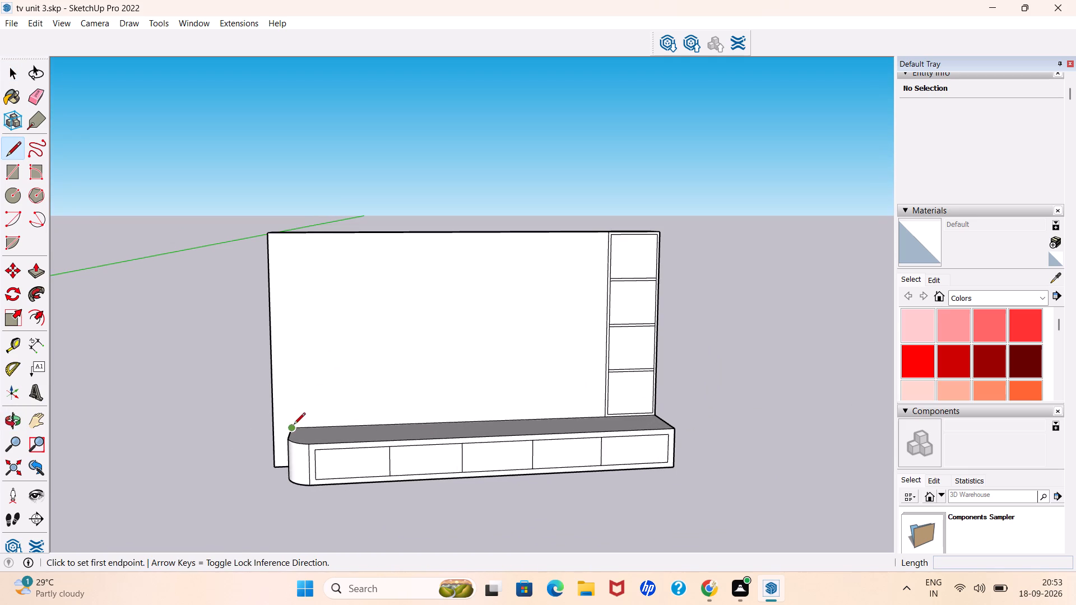
{"action": "left_click", "coordinate": [291, 428]}
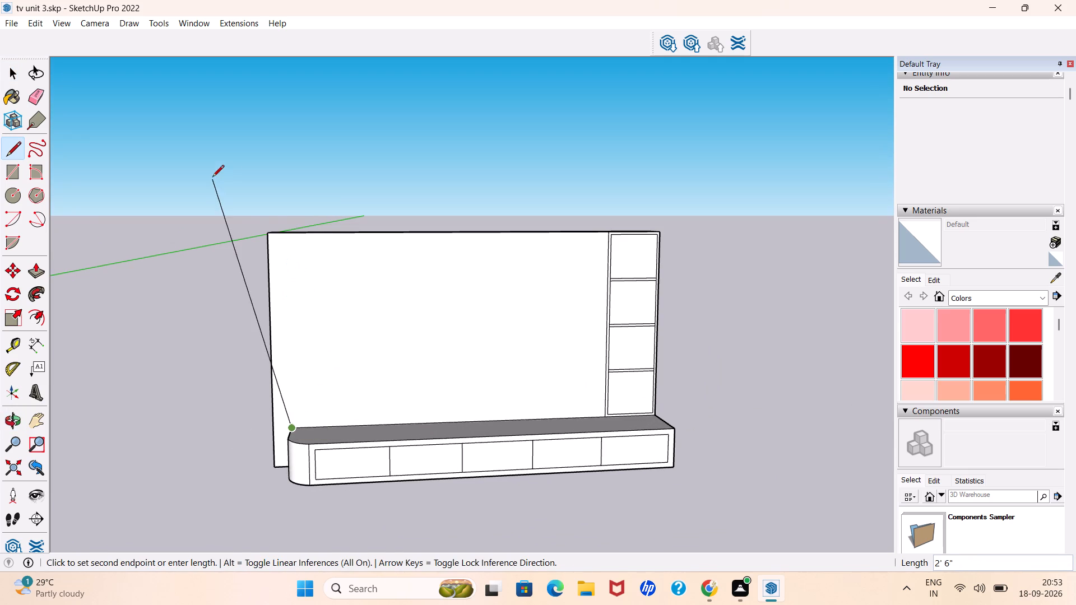
{"action": "left_click", "coordinate": [286, 234]}
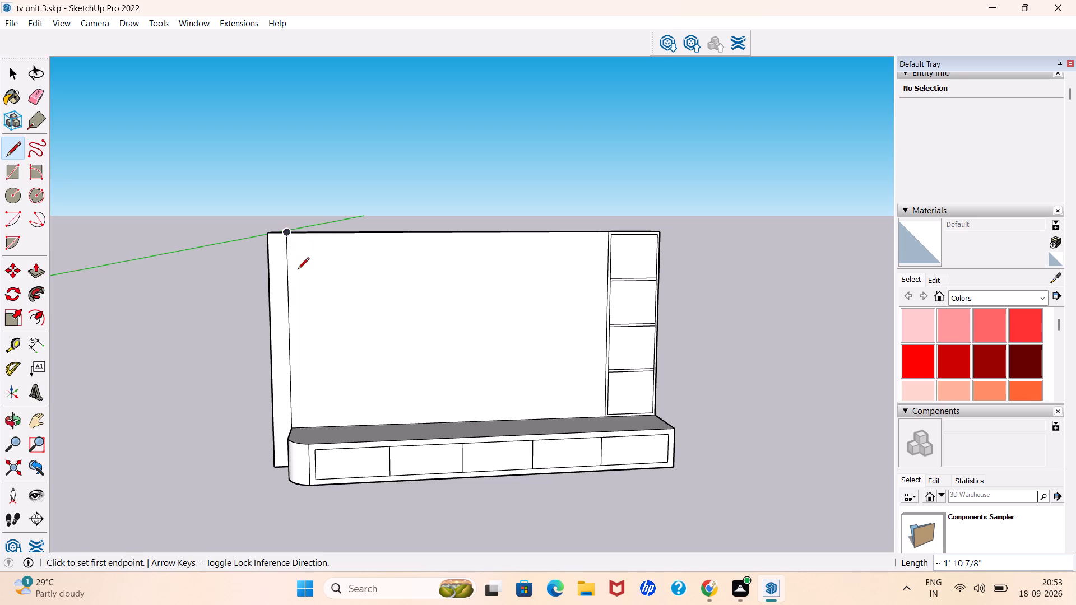
{"action": "key", "text": "space"}
Draw a horizontal line about 3' 2 1/8" long across the back panel's upper part, from the vertical line to the side strip.
{"action": "scroll", "coordinate": [211, 388], "scroll_direction": "down", "scroll_amount": 2}
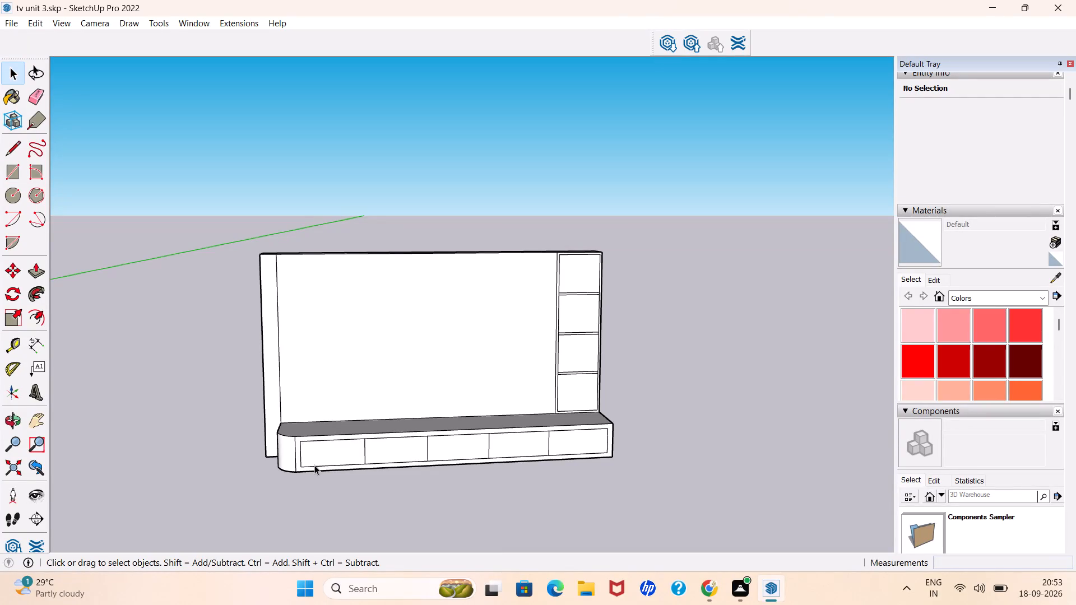
{"action": "scroll", "coordinate": [365, 495], "scroll_direction": "down", "scroll_amount": 3}
{"action": "middle_click_drag", "start_coordinate": [391, 527], "coordinate": [364, 514]}
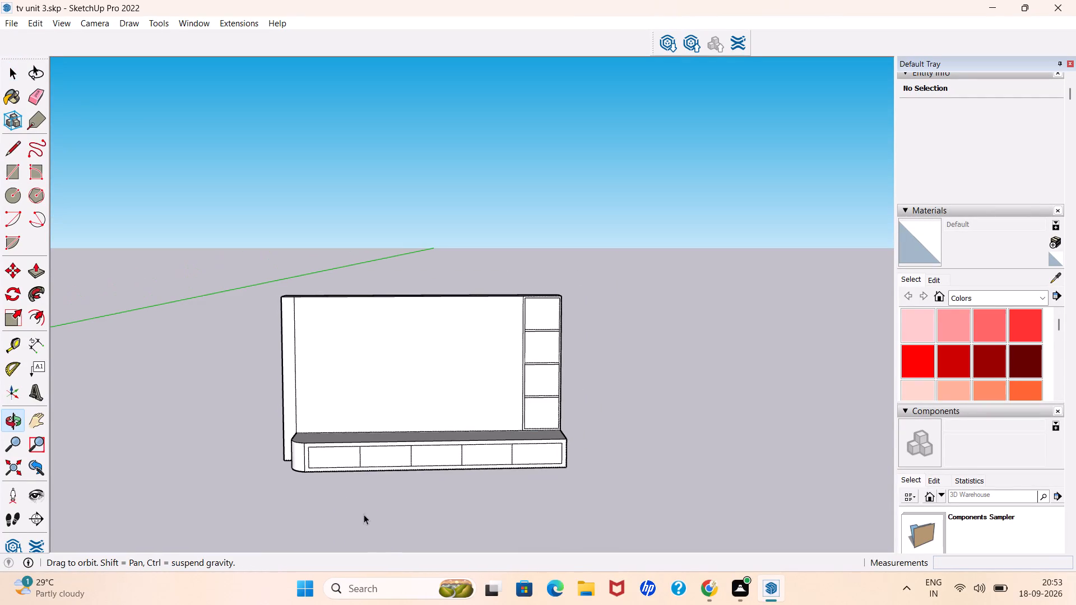
{"action": "middle_click_drag", "start_coordinate": [335, 492], "coordinate": [511, 466]}
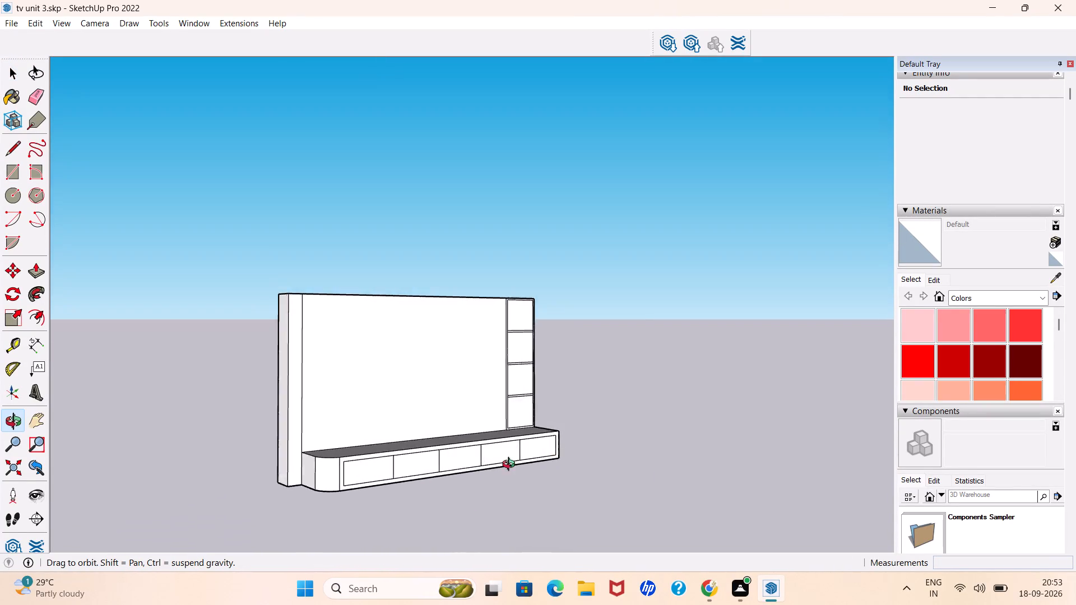
{"action": "middle_click_drag", "start_coordinate": [511, 466], "coordinate": [336, 483]}
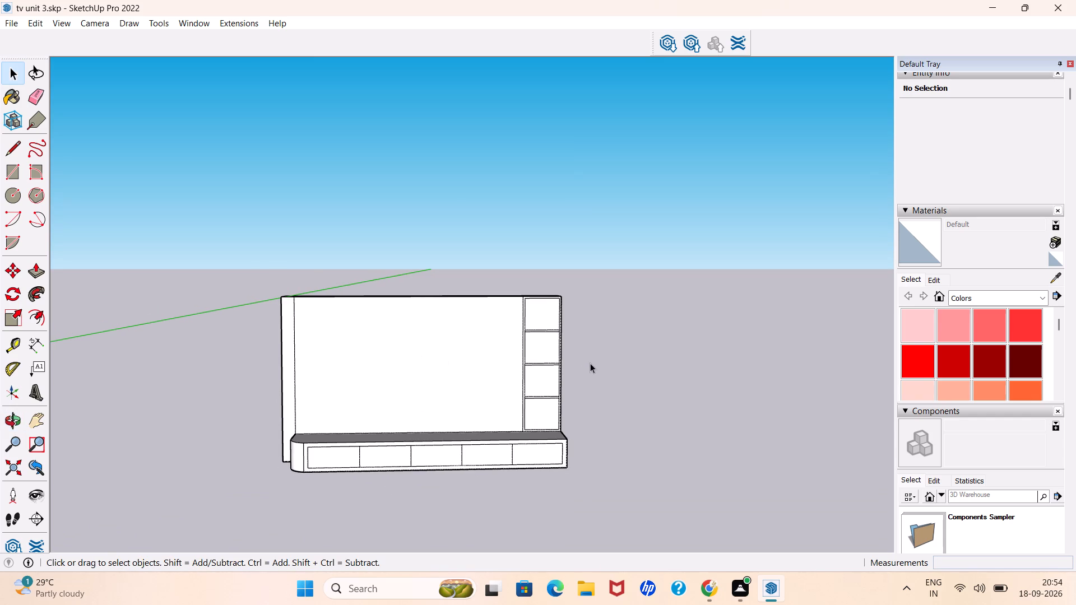
{"action": "scroll", "coordinate": [460, 377], "scroll_direction": "up", "scroll_amount": 3}
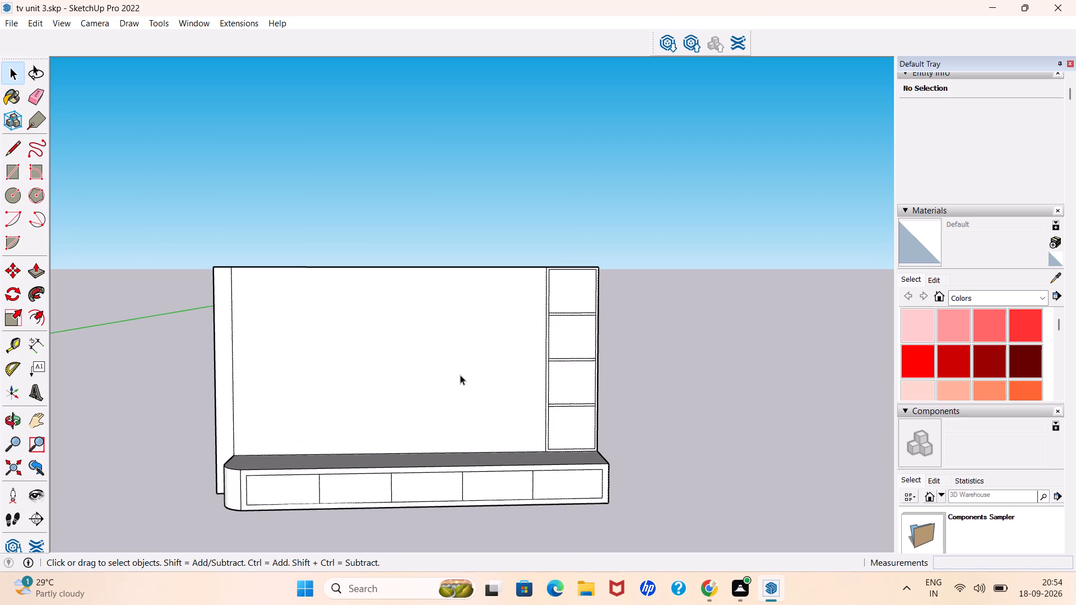
{"action": "key", "text": "l"}
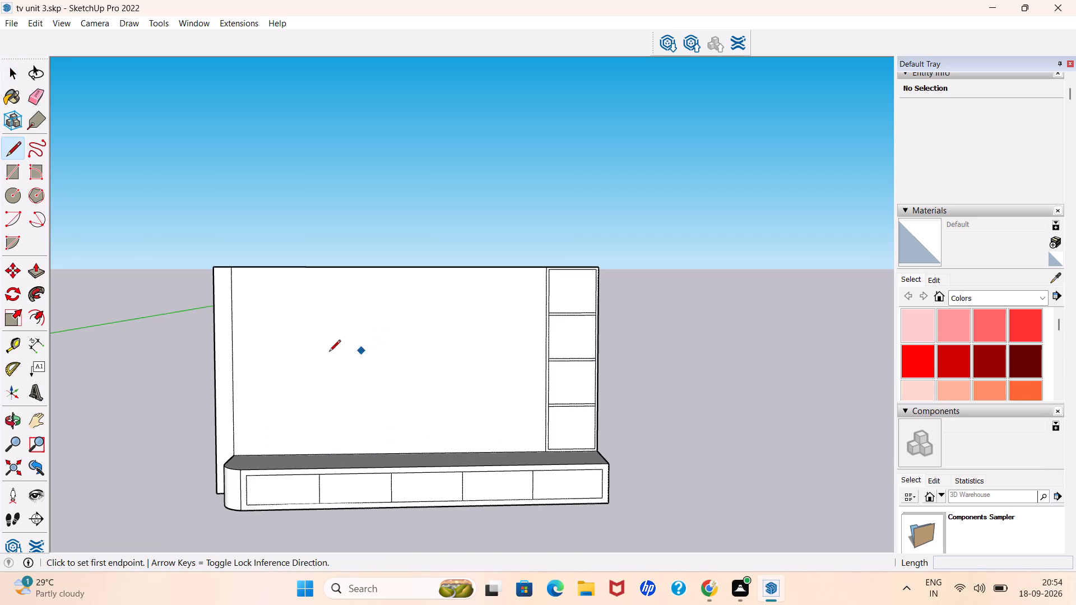
{"action": "left_click", "coordinate": [234, 335]}
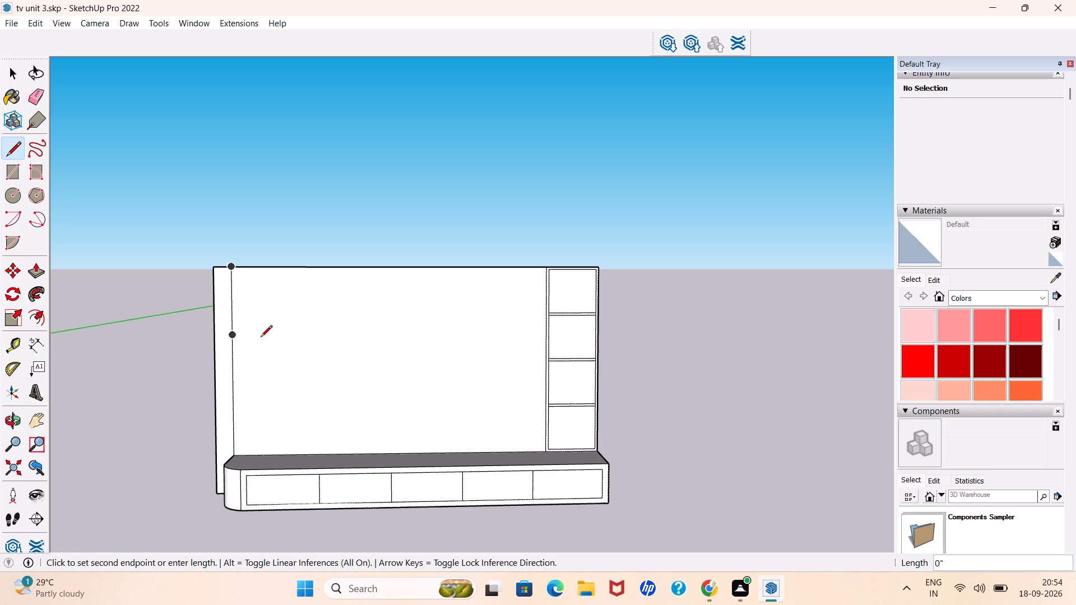
{"action": "scroll", "coordinate": [545, 331], "scroll_direction": "up", "scroll_amount": 3}
{"action": "left_click", "coordinate": [544, 337]}
{"action": "key", "text": "space"}
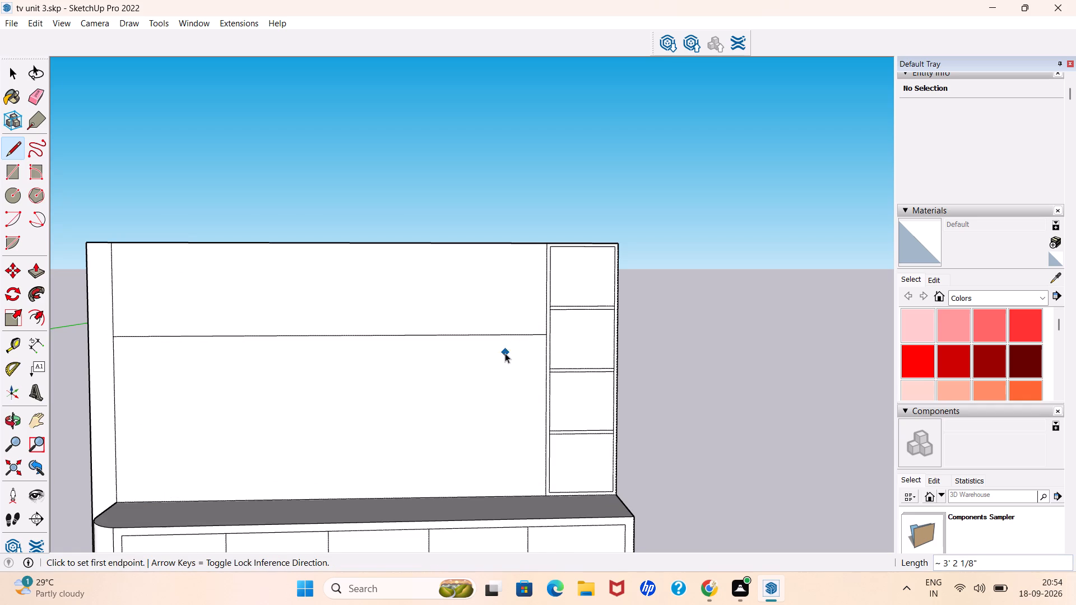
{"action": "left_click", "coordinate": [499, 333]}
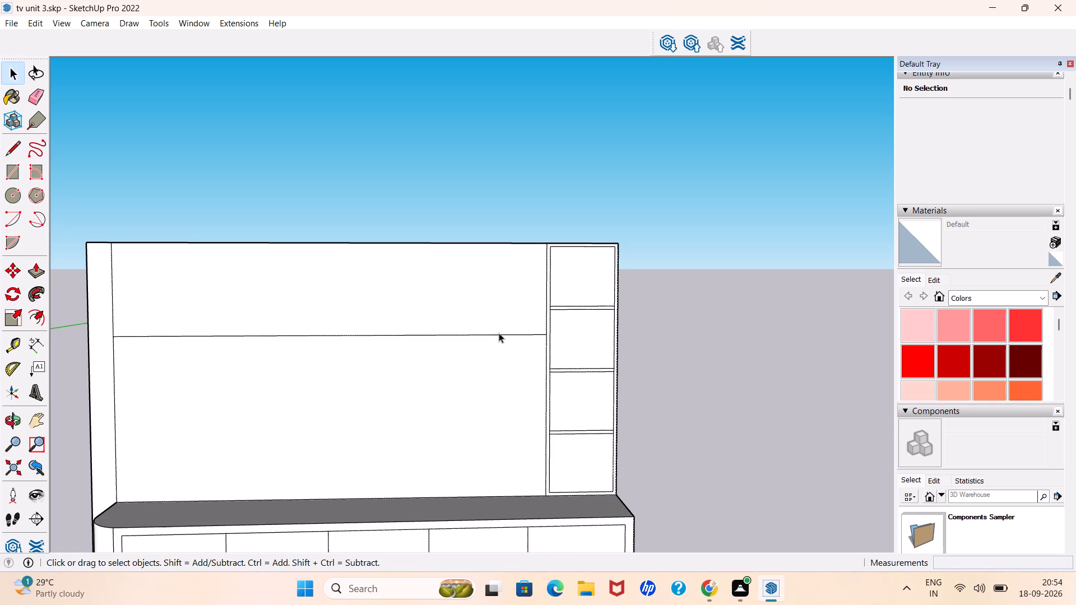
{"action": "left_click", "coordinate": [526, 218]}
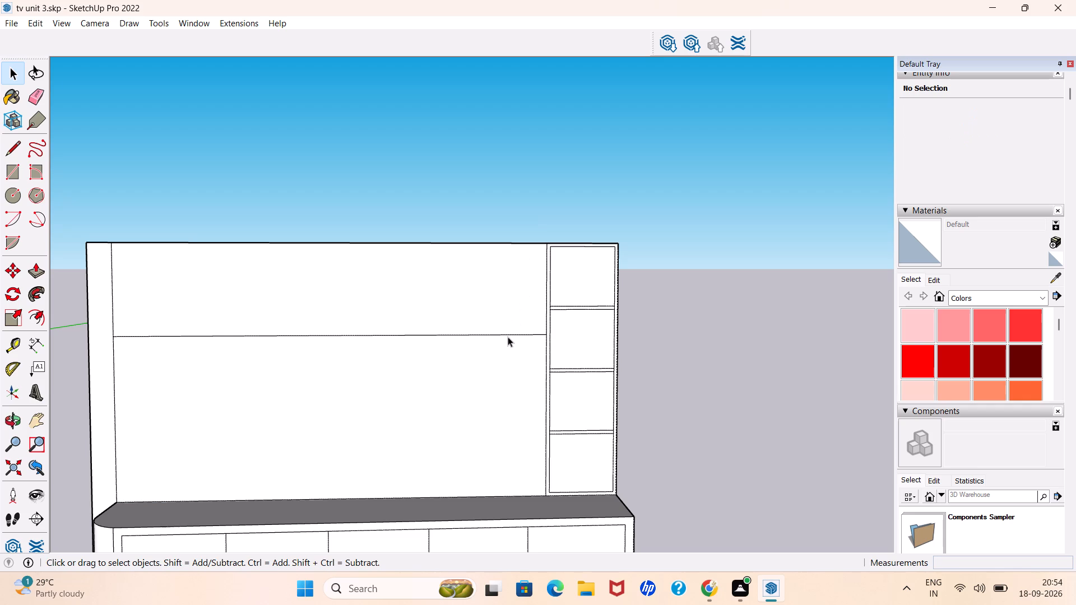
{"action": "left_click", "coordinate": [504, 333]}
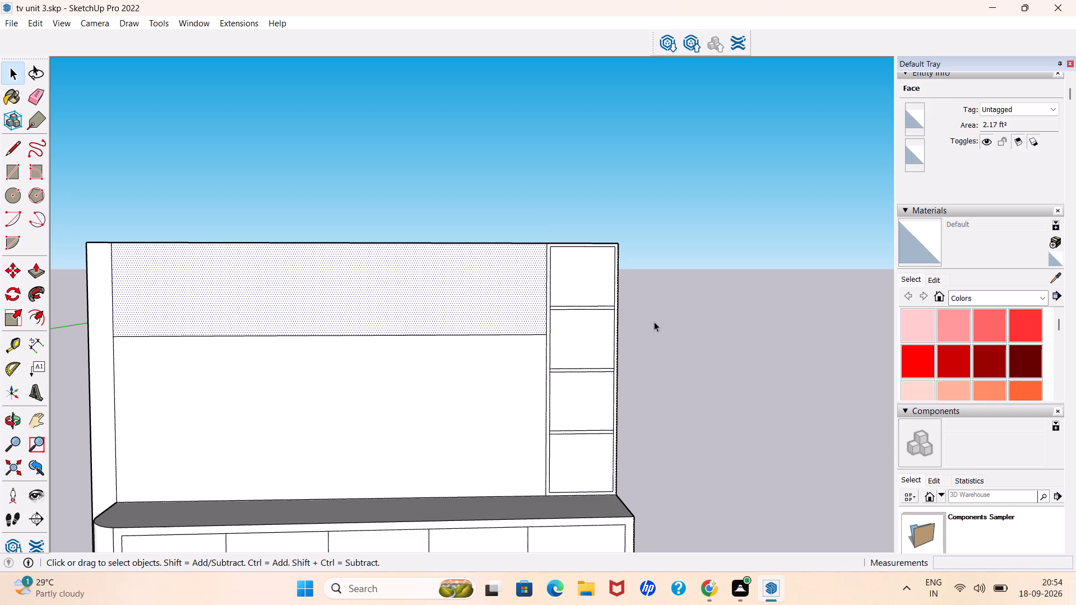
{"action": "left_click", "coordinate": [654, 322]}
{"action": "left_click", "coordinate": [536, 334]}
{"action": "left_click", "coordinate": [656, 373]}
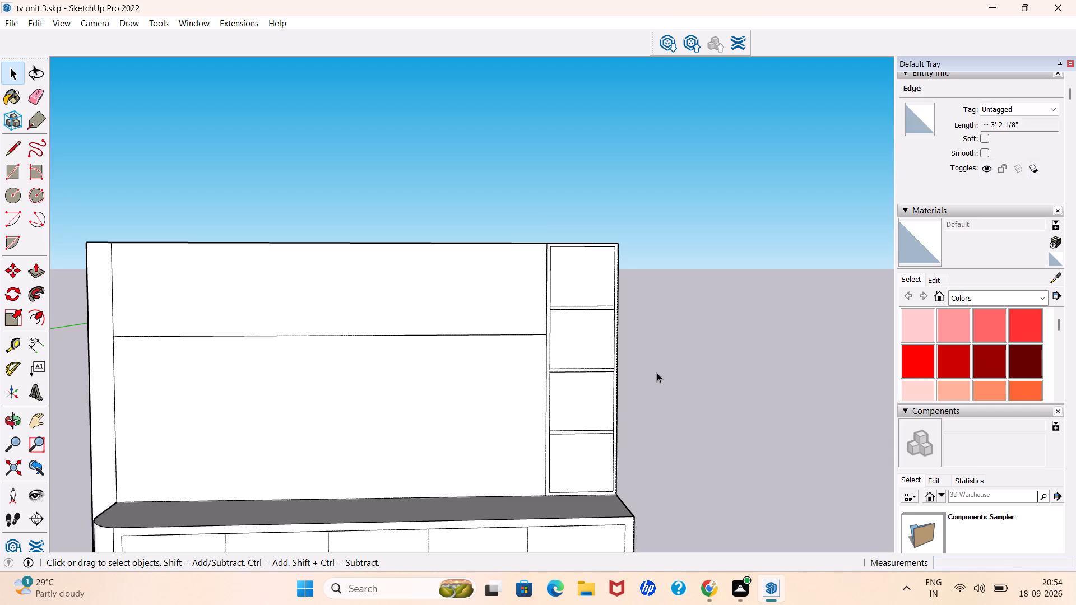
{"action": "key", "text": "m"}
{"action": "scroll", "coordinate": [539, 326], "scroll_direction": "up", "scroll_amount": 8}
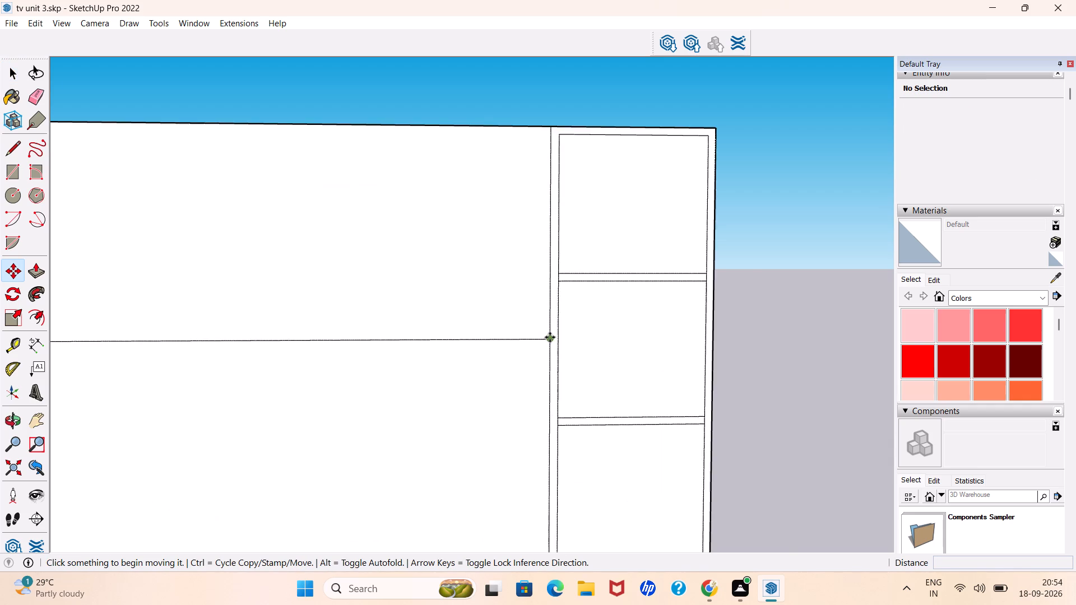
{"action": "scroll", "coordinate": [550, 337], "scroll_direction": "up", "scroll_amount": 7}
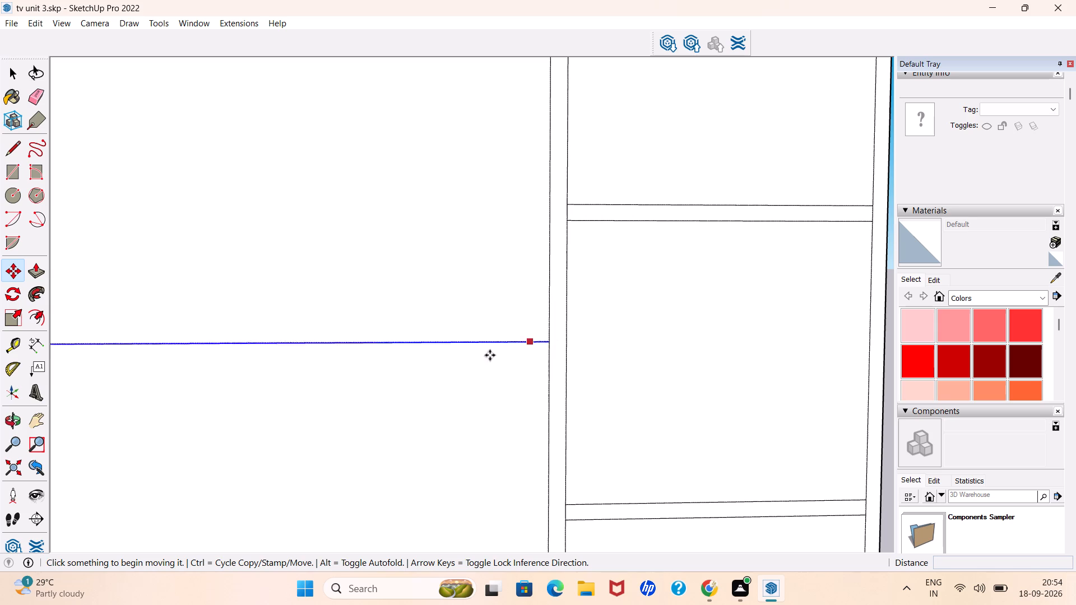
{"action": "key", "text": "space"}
Copy the back panel's horizontal line 5/16" upward along the side strip's edge to form a narrow band.
{"action": "scroll", "coordinate": [501, 376], "scroll_direction": "down", "scroll_amount": 5}
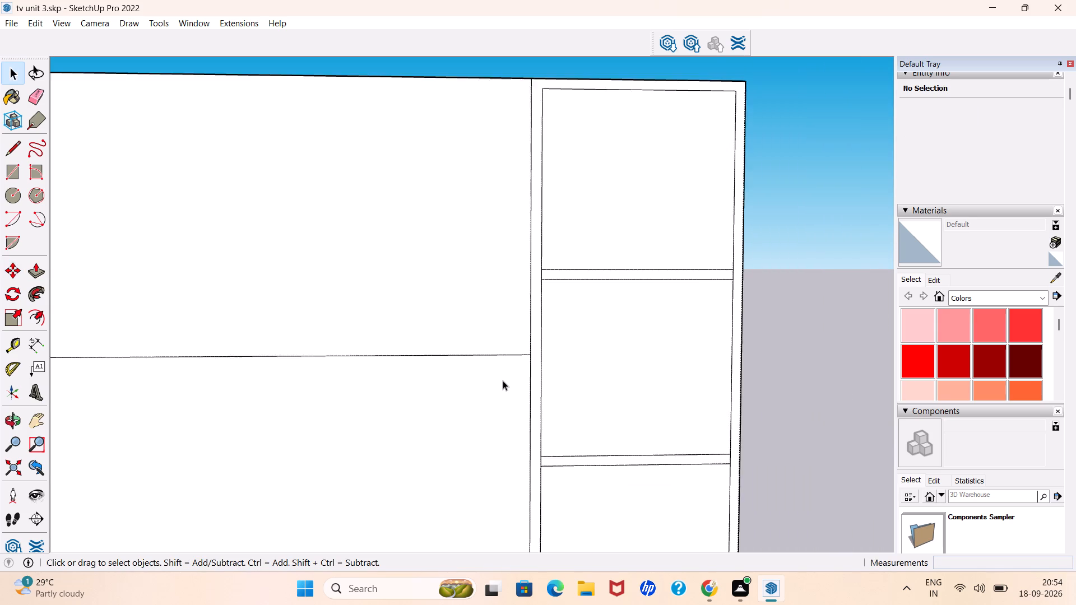
{"action": "scroll", "coordinate": [503, 380], "scroll_direction": "down", "scroll_amount": 3}
{"action": "left_click", "coordinate": [496, 360]}
{"action": "key", "text": "m"}
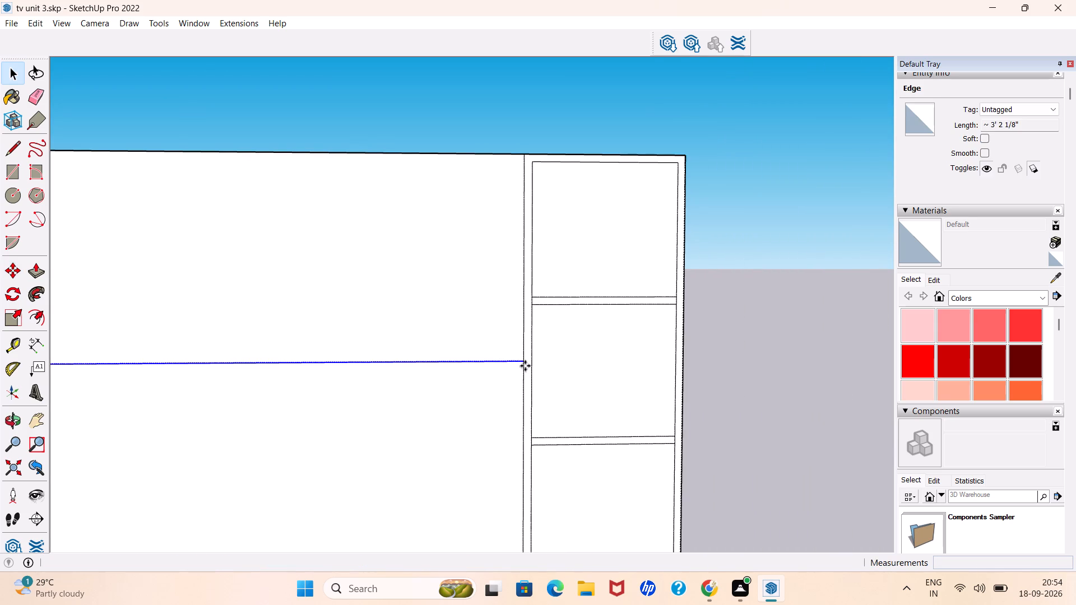
{"action": "scroll", "coordinate": [518, 345], "scroll_direction": "up", "scroll_amount": 6}
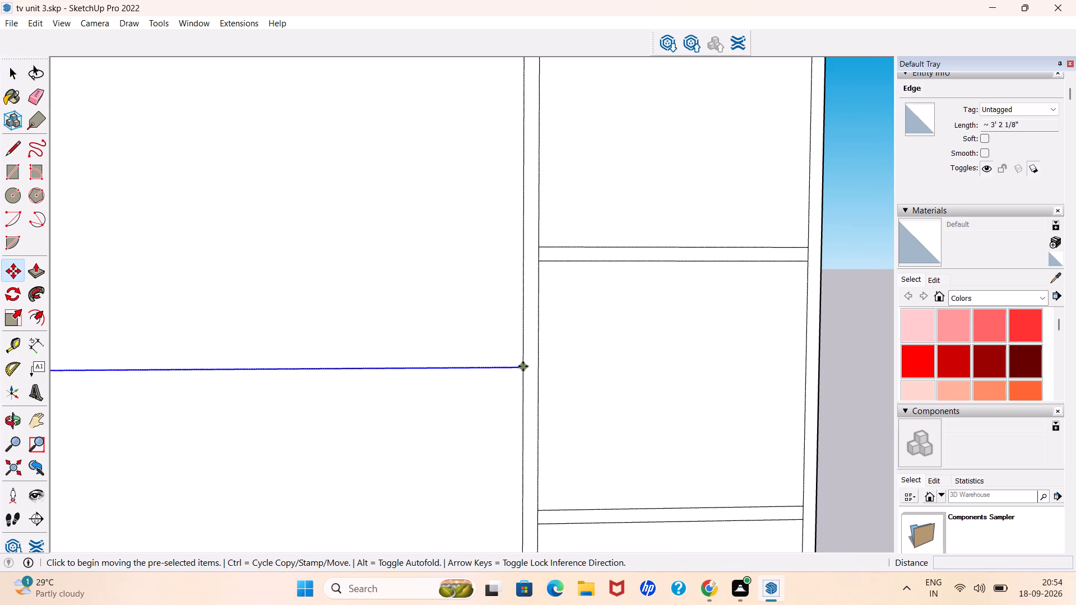
{"action": "left_click", "coordinate": [523, 366]}
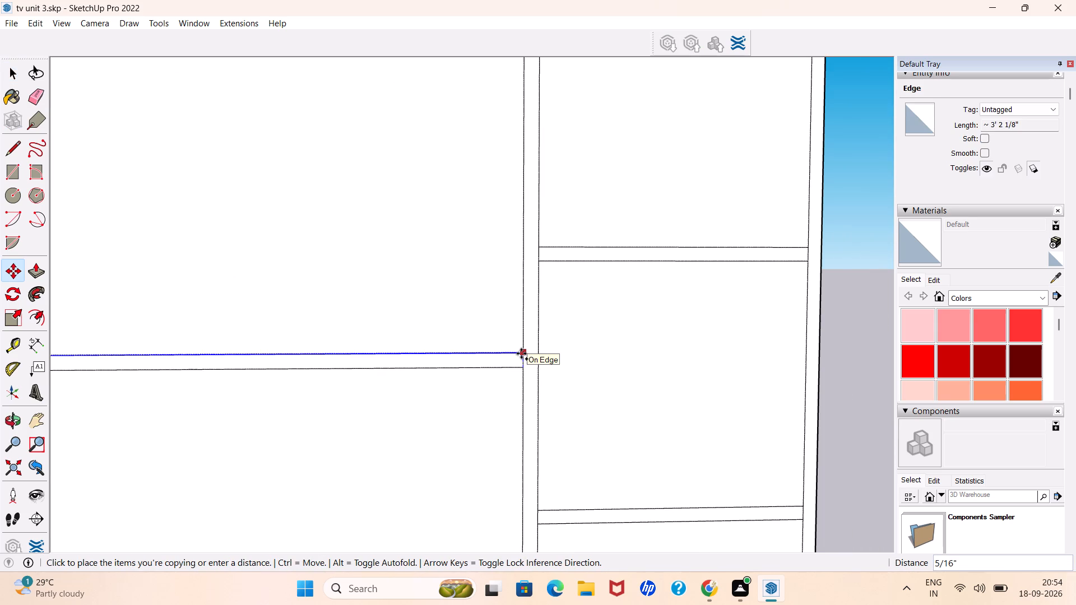
{"action": "left_click", "coordinate": [521, 353]}
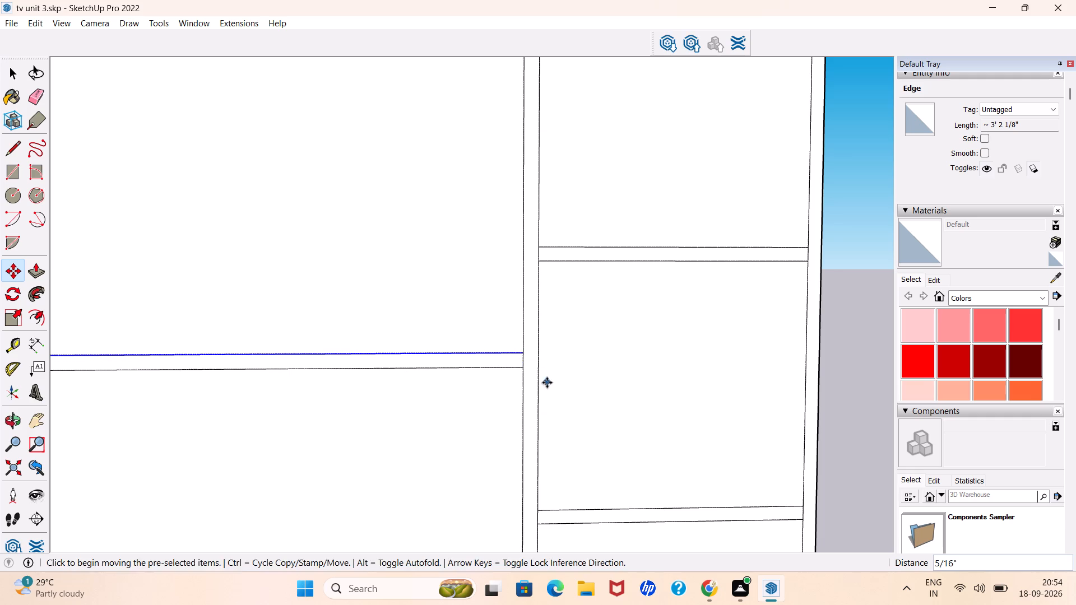
{"action": "key", "text": "space"}
{"action": "scroll", "coordinate": [534, 361], "scroll_direction": "down", "scroll_amount": 16}
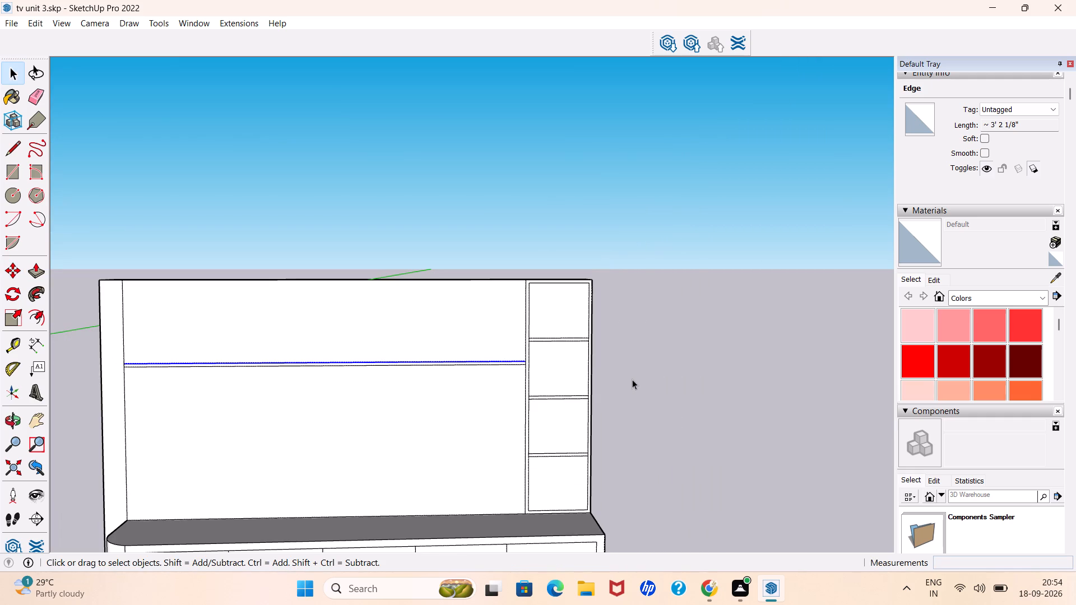
{"action": "left_click", "coordinate": [633, 379]}
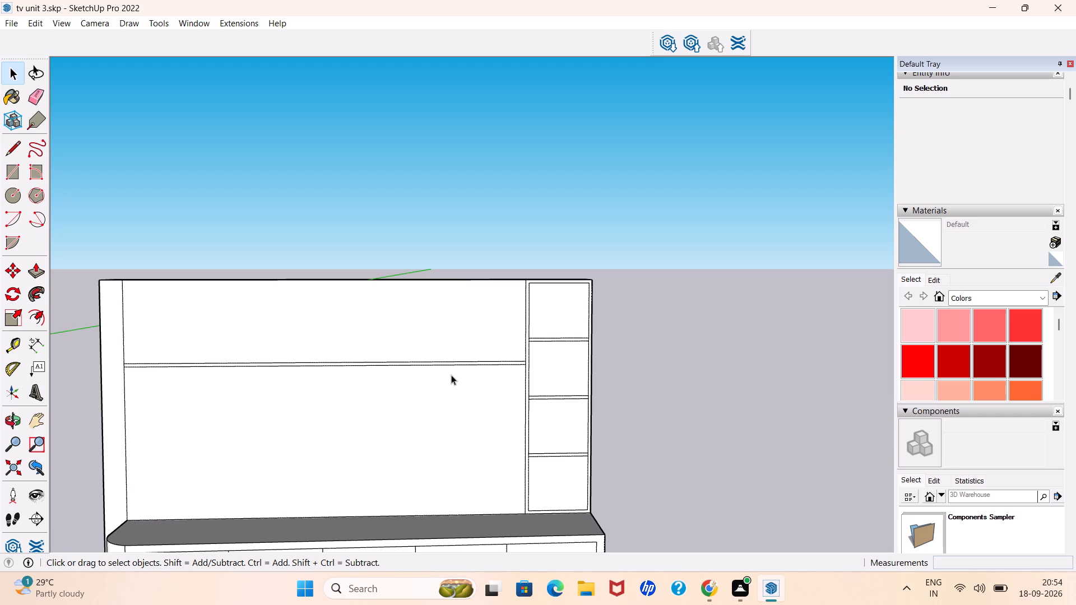
Push/Pull the narrow horizontal band on the back panel outward by 4 1/8" to form a shelf.
{"action": "middle_click_drag", "start_coordinate": [448, 384], "coordinate": [416, 444]}
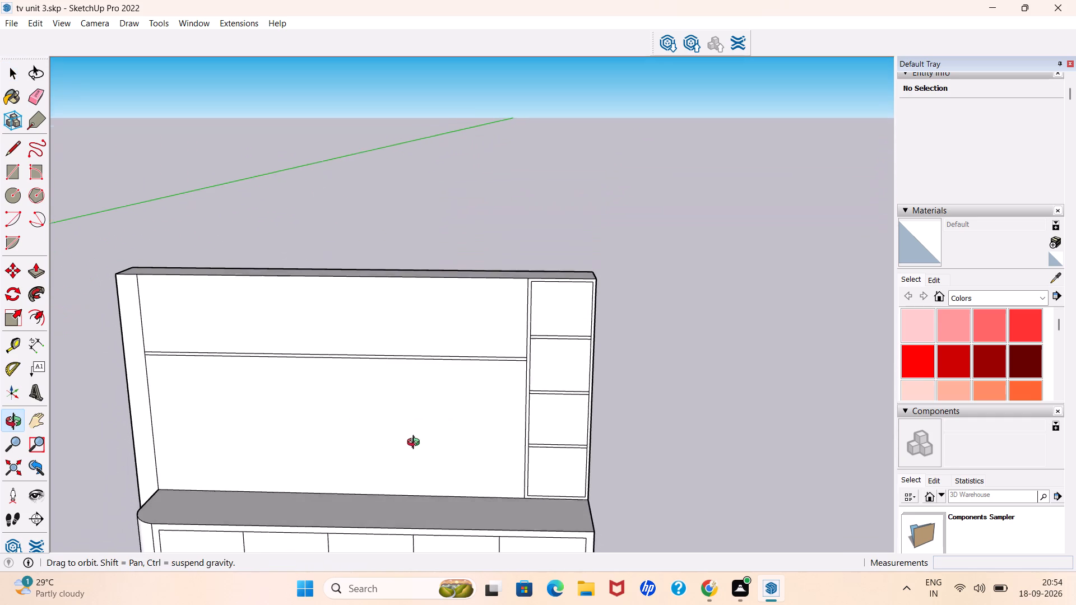
{"action": "middle_click_drag", "start_coordinate": [416, 444], "coordinate": [409, 452]}
{"action": "scroll", "coordinate": [439, 351], "scroll_direction": "up", "scroll_amount": 2}
{"action": "scroll", "coordinate": [443, 363], "scroll_direction": "down", "scroll_amount": 2}
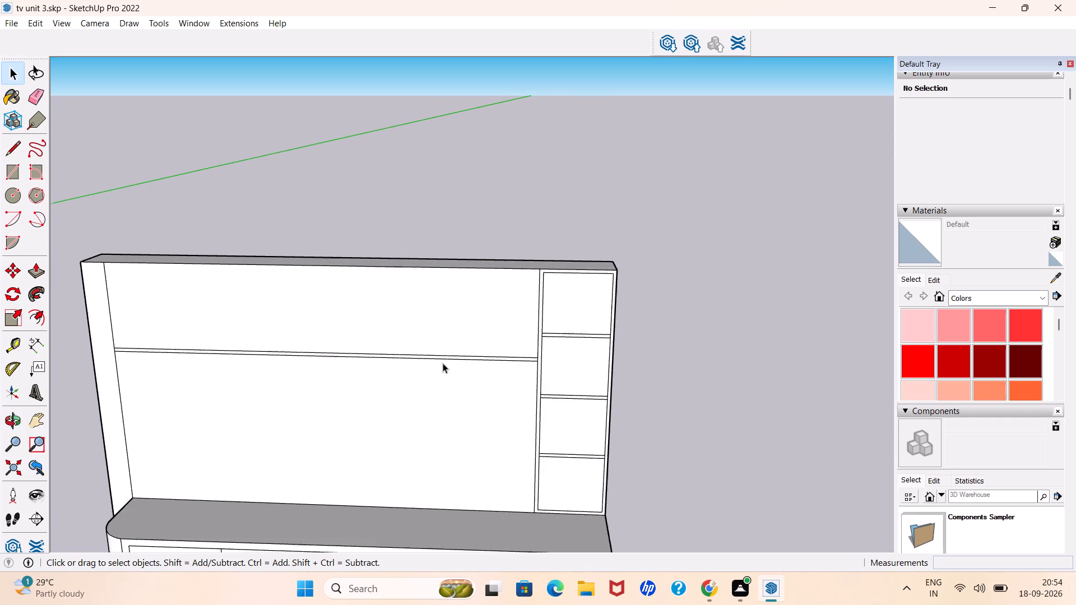
{"action": "scroll", "coordinate": [443, 363], "scroll_direction": "down", "scroll_amount": 1}
{"action": "middle_click_drag", "start_coordinate": [470, 402], "coordinate": [402, 439]}
{"action": "scroll", "coordinate": [470, 395], "scroll_direction": "up", "scroll_amount": 1}
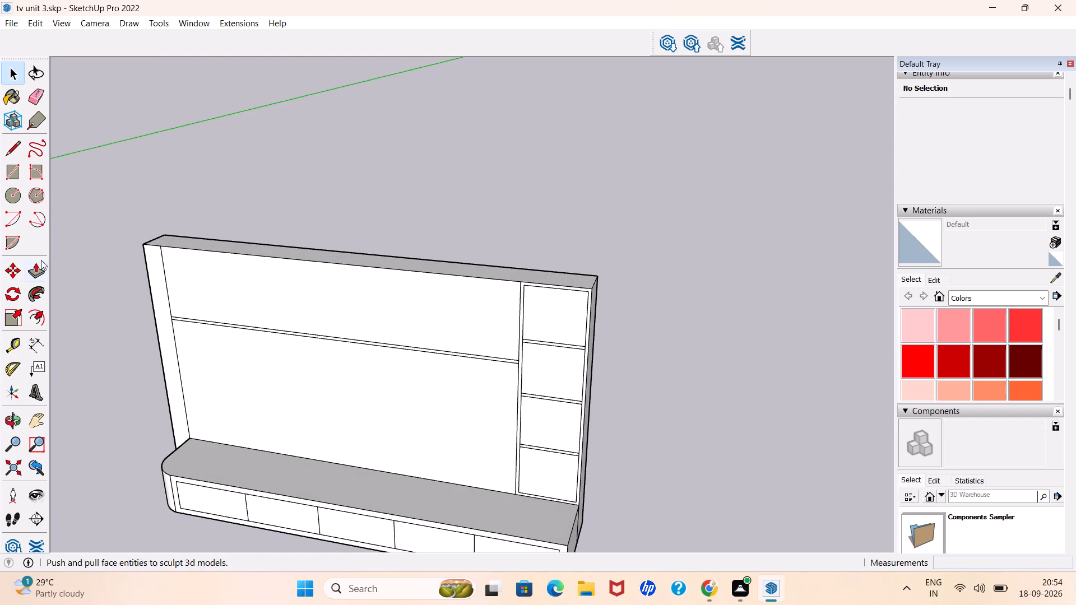
{"action": "left_click", "coordinate": [38, 280]}
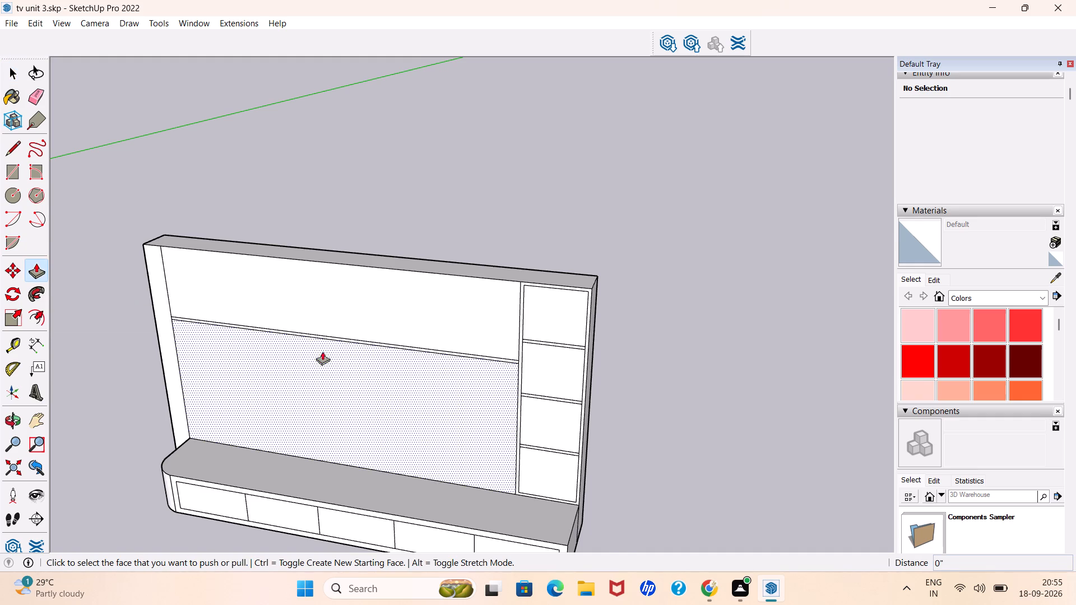
{"action": "scroll", "coordinate": [447, 361], "scroll_direction": "up", "scroll_amount": 3}
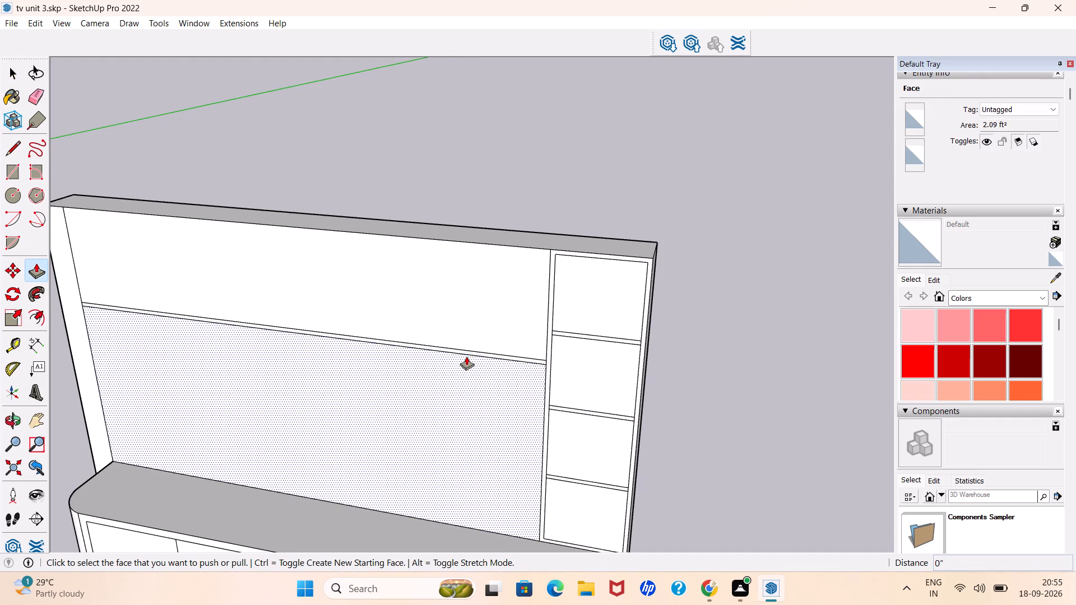
{"action": "left_click", "coordinate": [466, 352]}
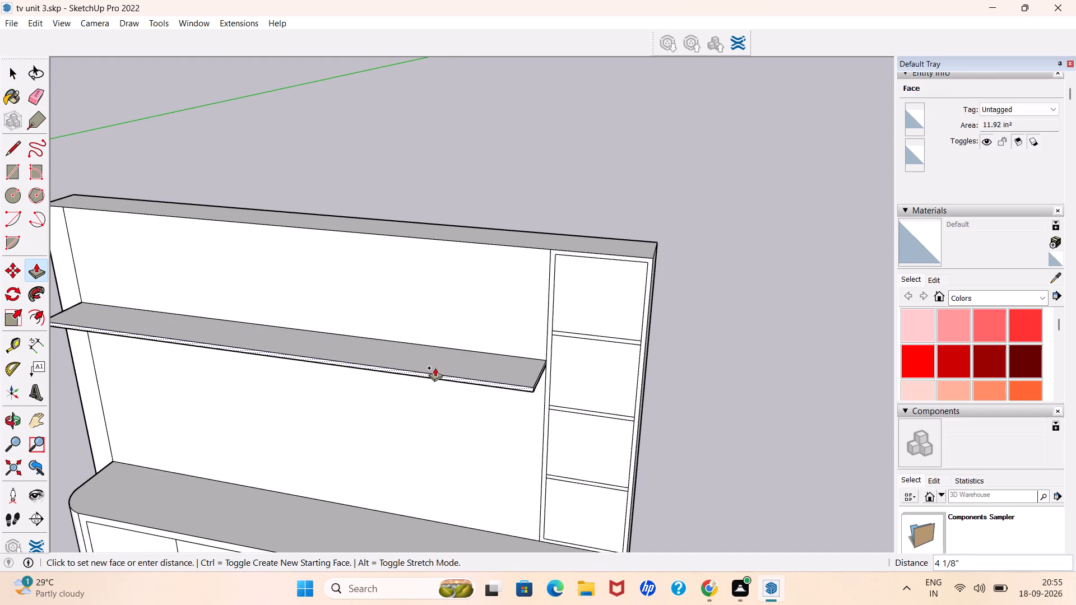
{"action": "scroll", "coordinate": [435, 367], "scroll_direction": "down", "scroll_amount": 1}
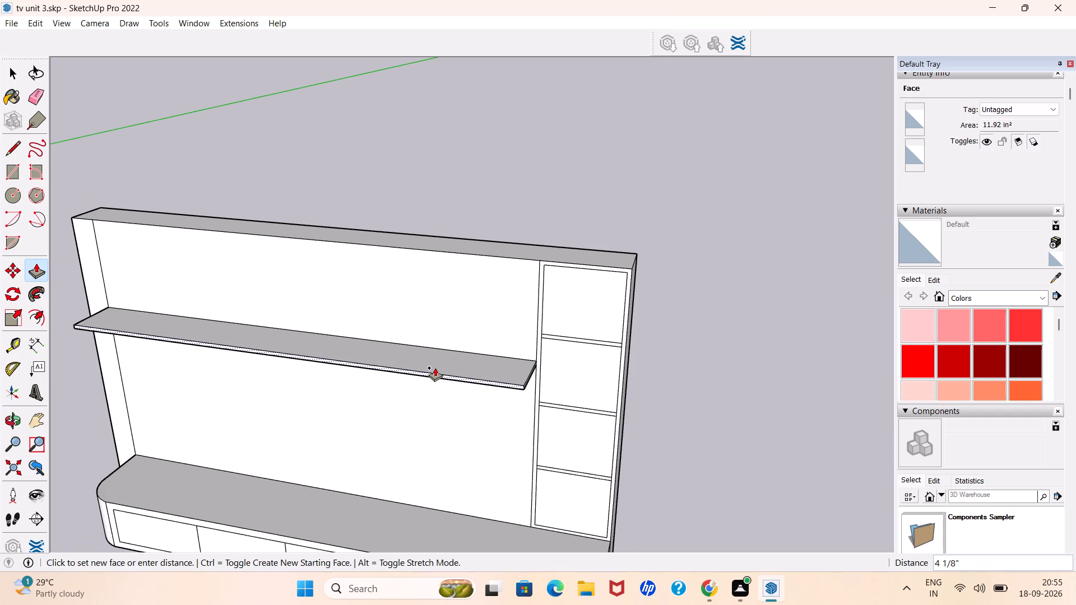
{"action": "left_click", "coordinate": [435, 367]}
{"action": "key", "text": "space"}
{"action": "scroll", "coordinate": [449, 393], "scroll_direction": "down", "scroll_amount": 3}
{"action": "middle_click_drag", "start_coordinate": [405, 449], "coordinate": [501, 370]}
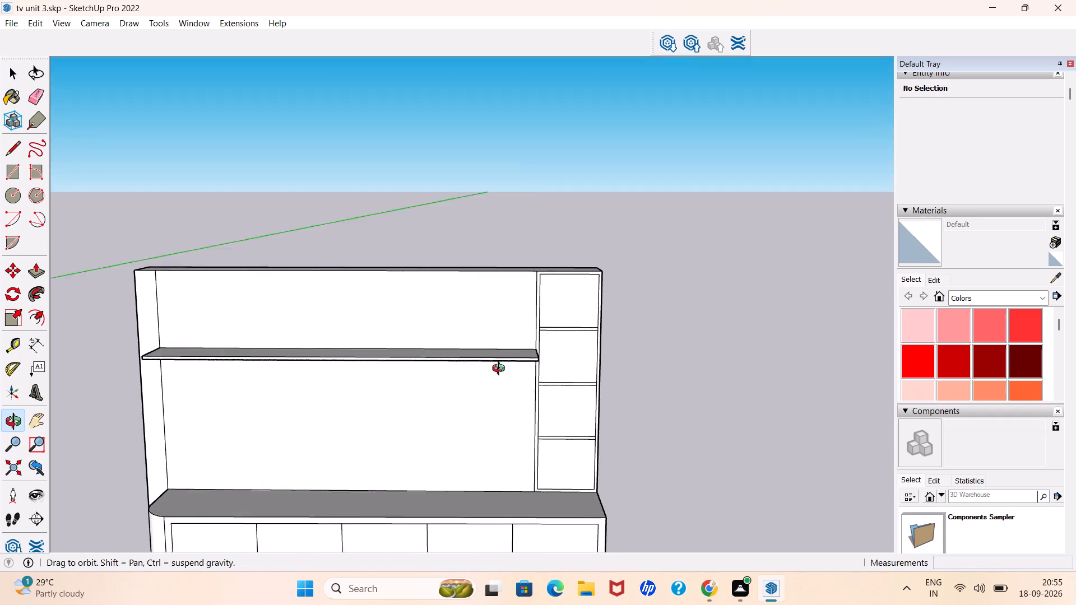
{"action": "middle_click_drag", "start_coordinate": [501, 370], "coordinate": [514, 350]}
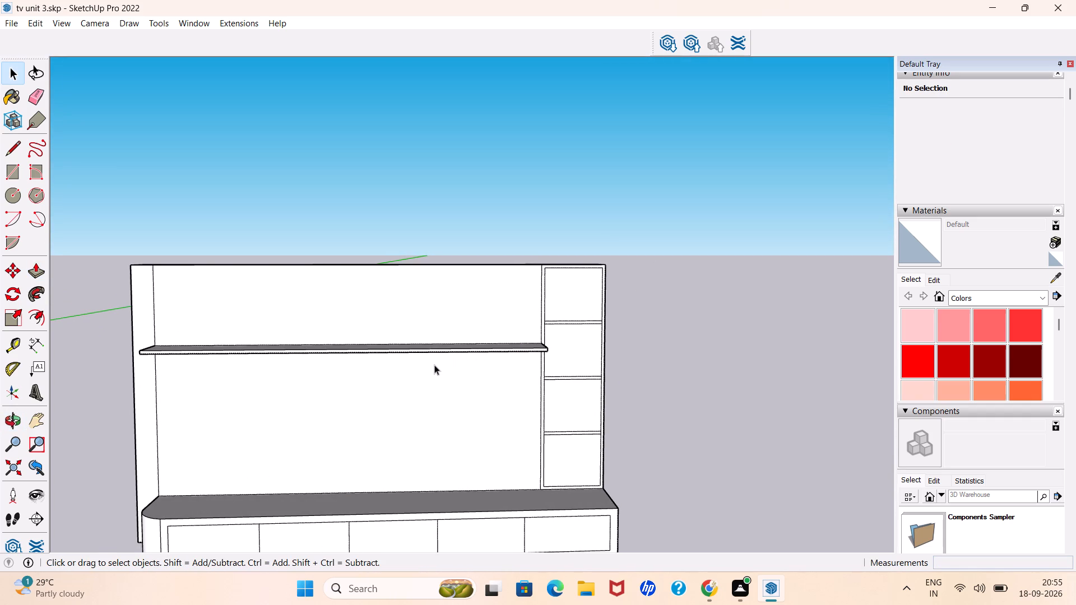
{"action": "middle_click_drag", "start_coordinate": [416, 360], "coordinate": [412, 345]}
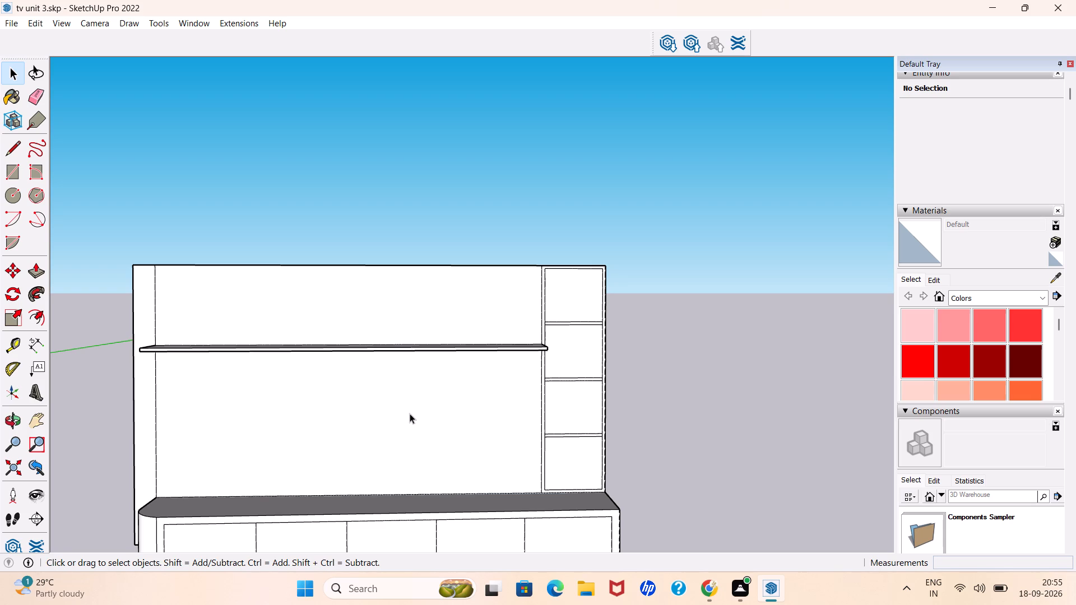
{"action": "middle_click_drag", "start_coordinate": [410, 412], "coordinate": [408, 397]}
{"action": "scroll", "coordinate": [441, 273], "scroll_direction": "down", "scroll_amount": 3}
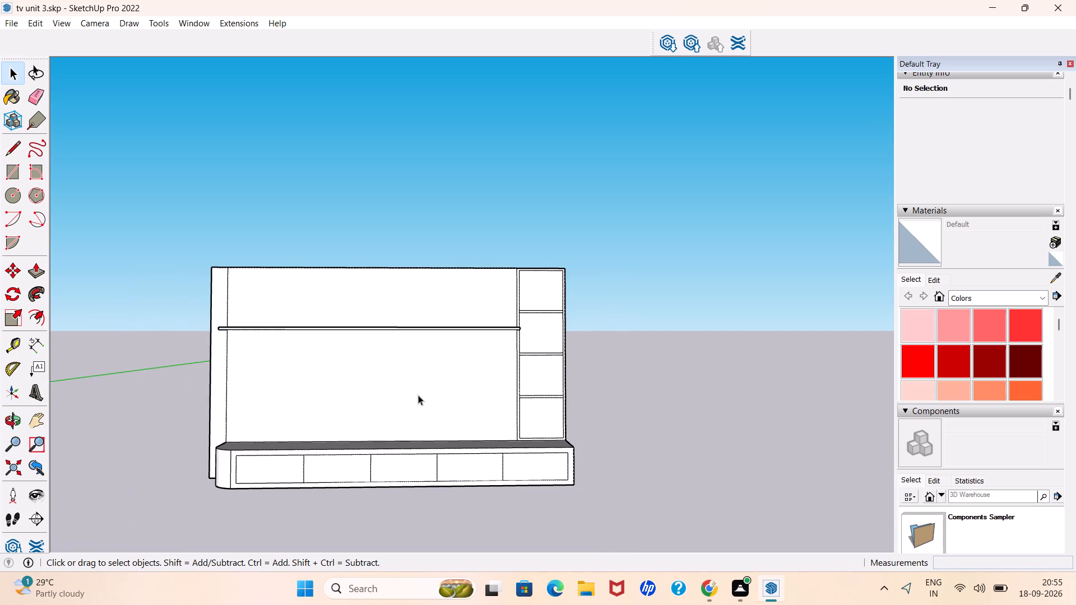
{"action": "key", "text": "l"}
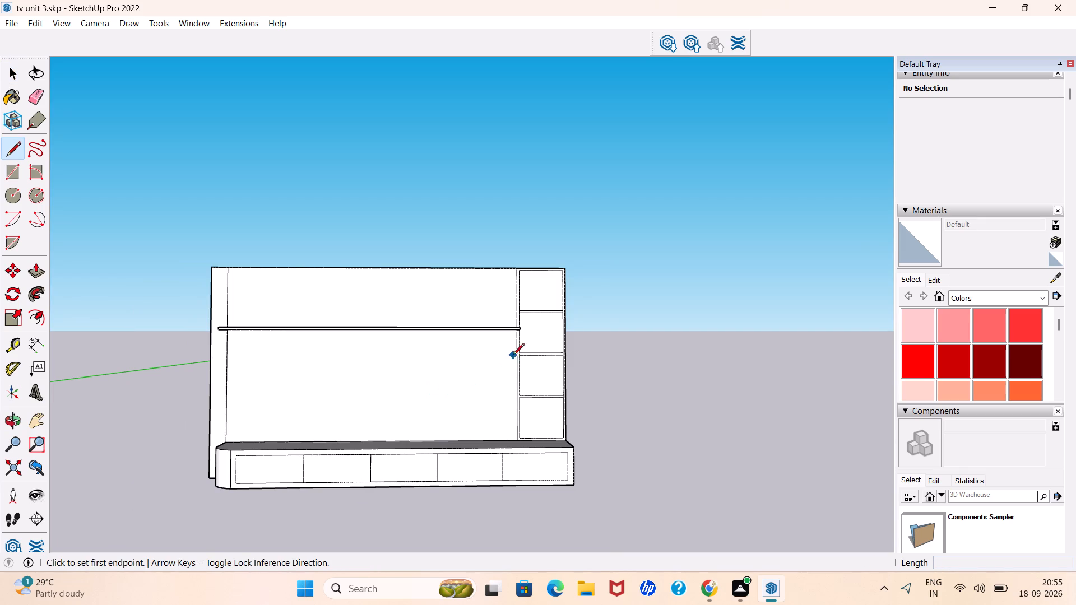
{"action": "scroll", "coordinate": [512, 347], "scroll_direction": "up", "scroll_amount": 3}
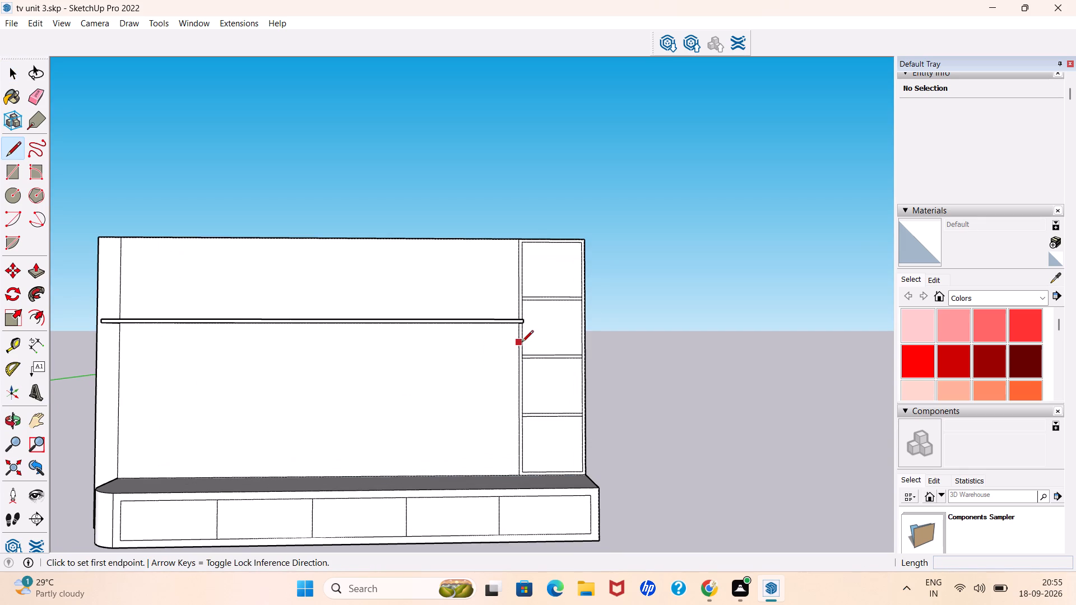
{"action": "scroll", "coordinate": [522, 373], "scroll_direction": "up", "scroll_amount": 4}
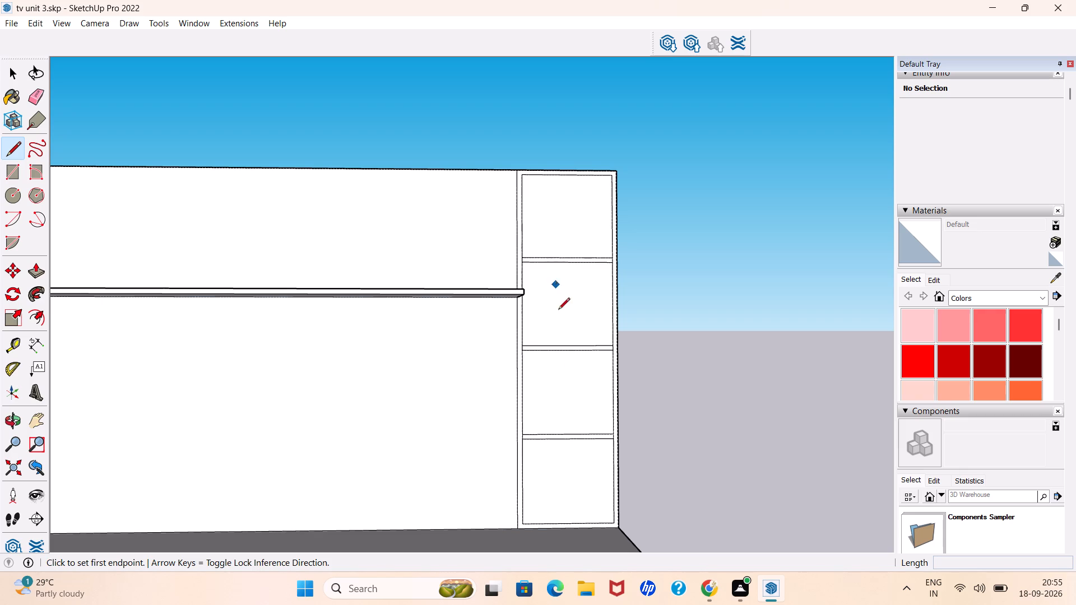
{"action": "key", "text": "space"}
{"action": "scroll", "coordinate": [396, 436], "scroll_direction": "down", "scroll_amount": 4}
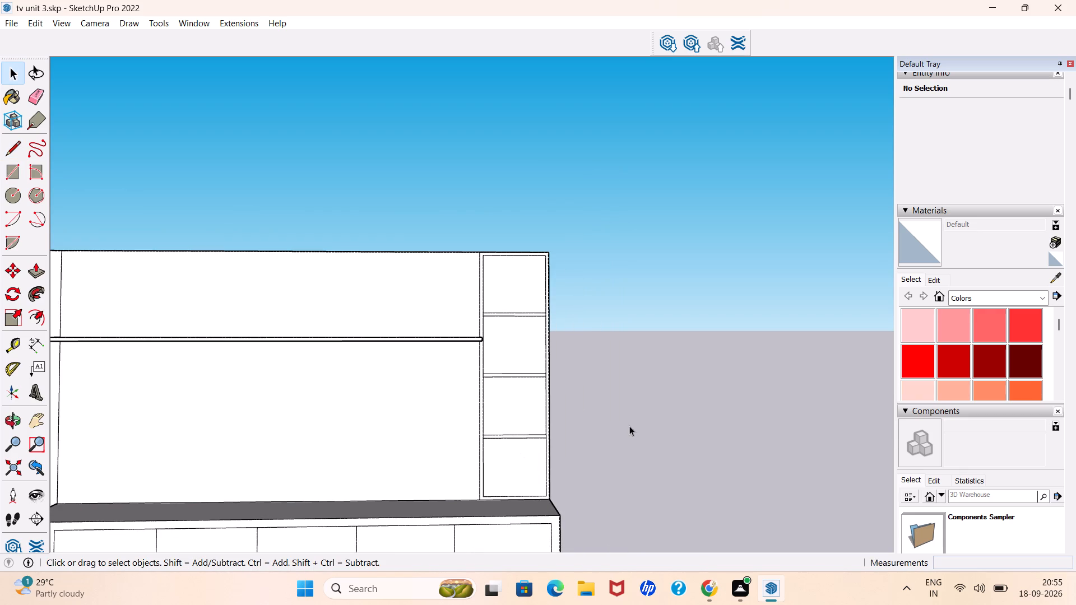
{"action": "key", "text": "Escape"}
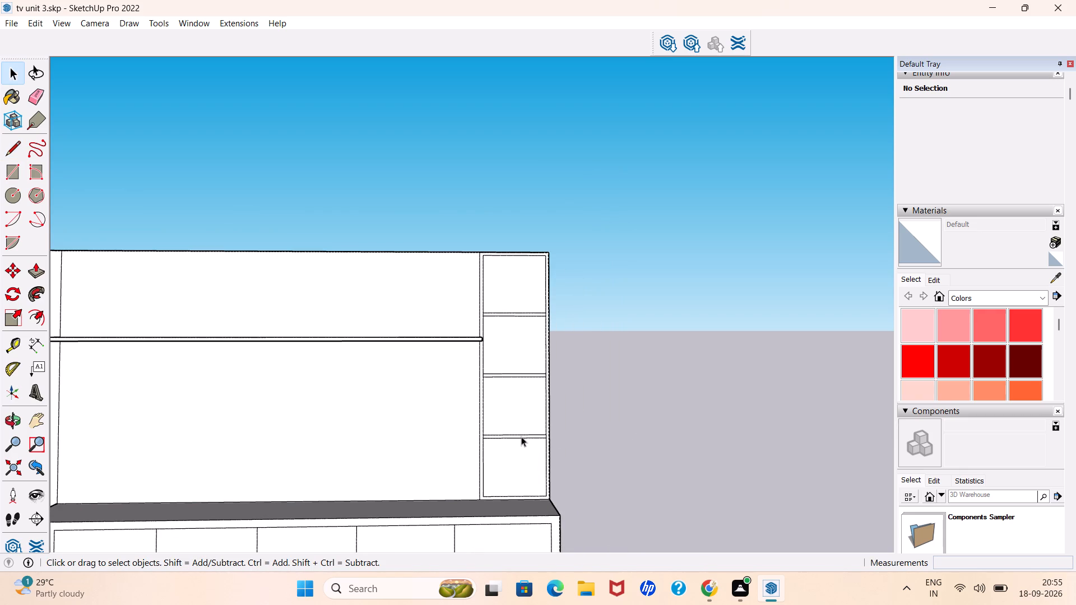
Delete the three pairs of horizontal divider lines inside the side strip, leaving one undivided inner panel.
{"action": "left_click", "coordinate": [521, 436]}
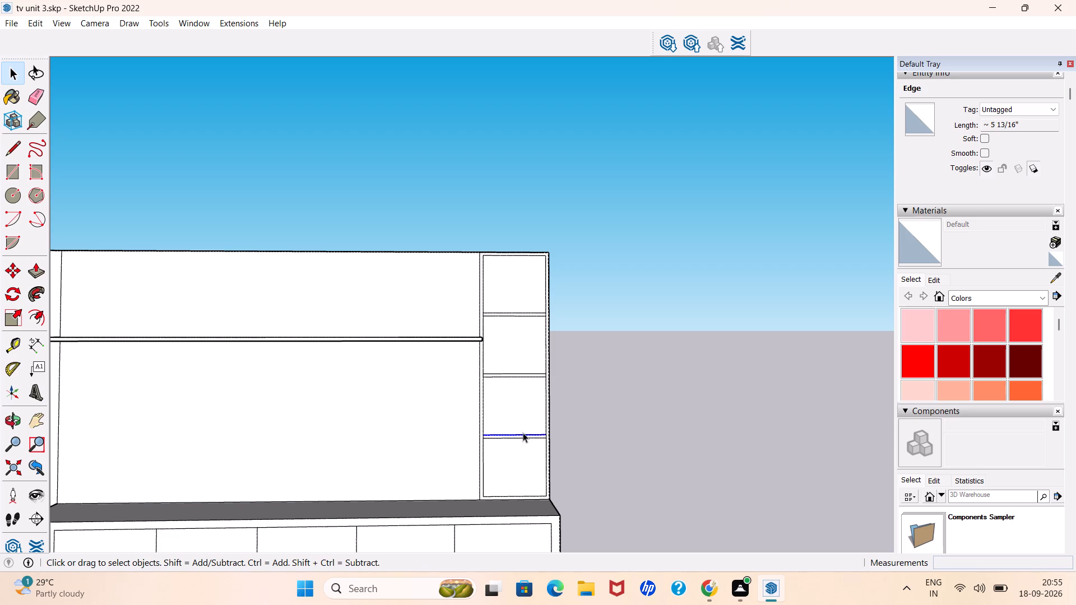
{"action": "key", "text": "Delete"}
{"action": "left_click", "coordinate": [519, 436]}
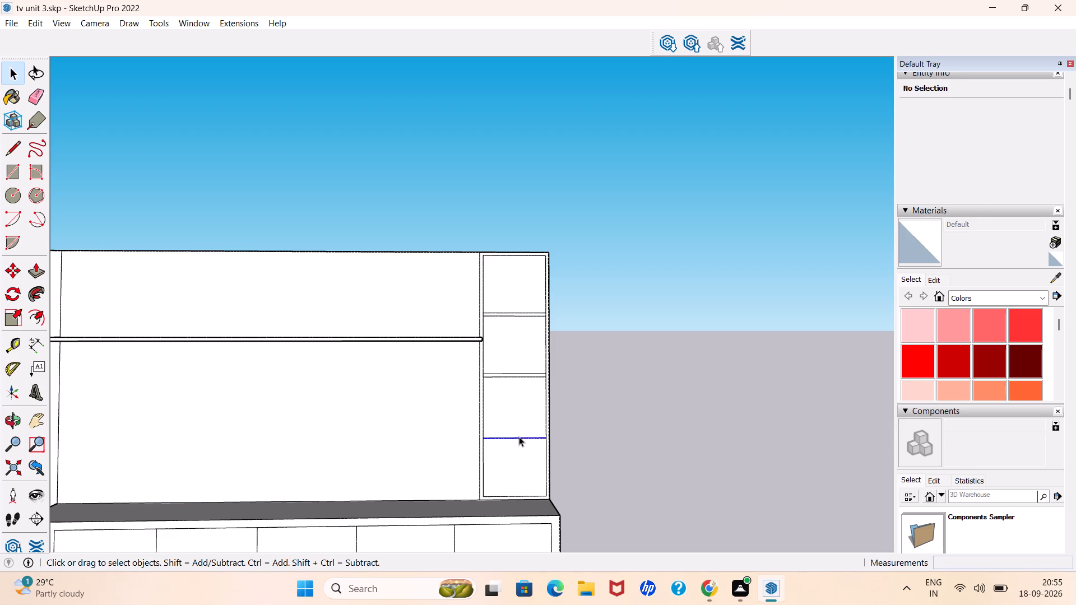
{"action": "key", "text": "Delete"}
{"action": "left_click", "coordinate": [518, 375]}
{"action": "key", "text": "Delete"}
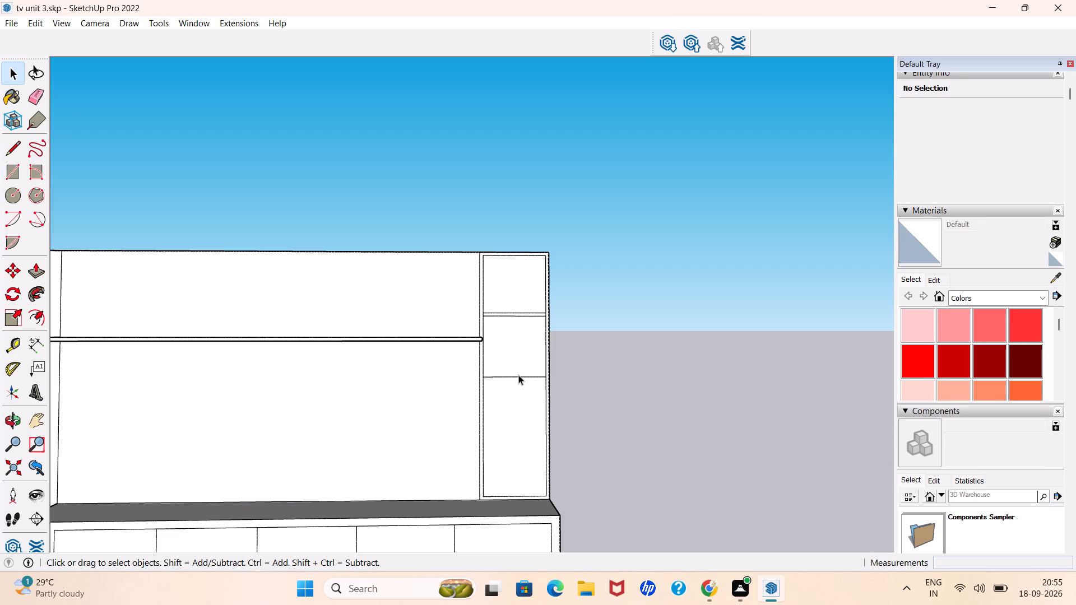
{"action": "left_click", "coordinate": [517, 377]}
{"action": "key", "text": "Delete"}
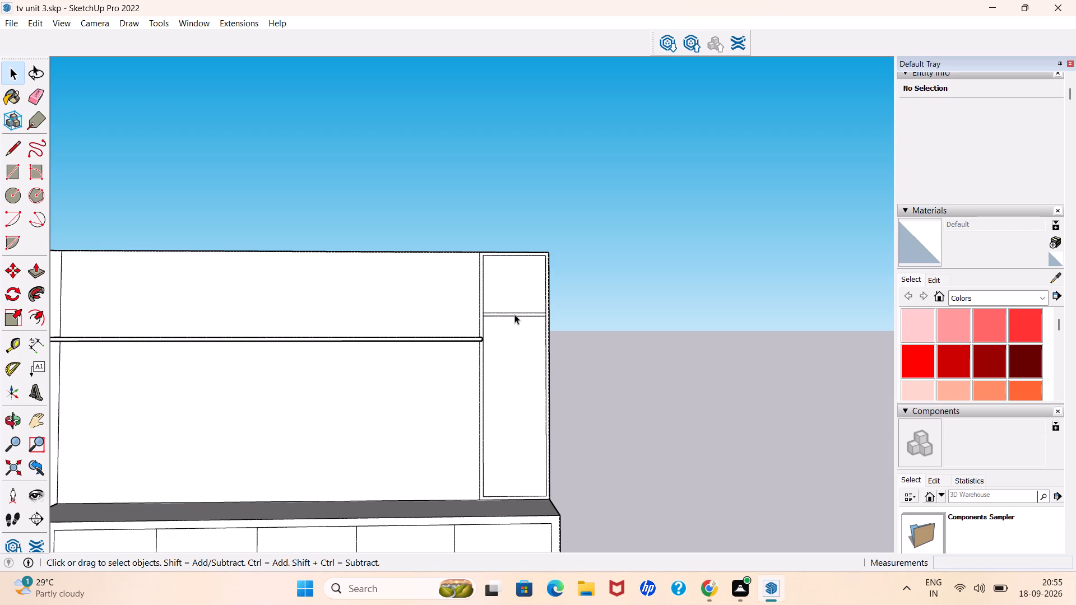
{"action": "left_click", "coordinate": [514, 314]}
{"action": "key", "text": "Delete"}
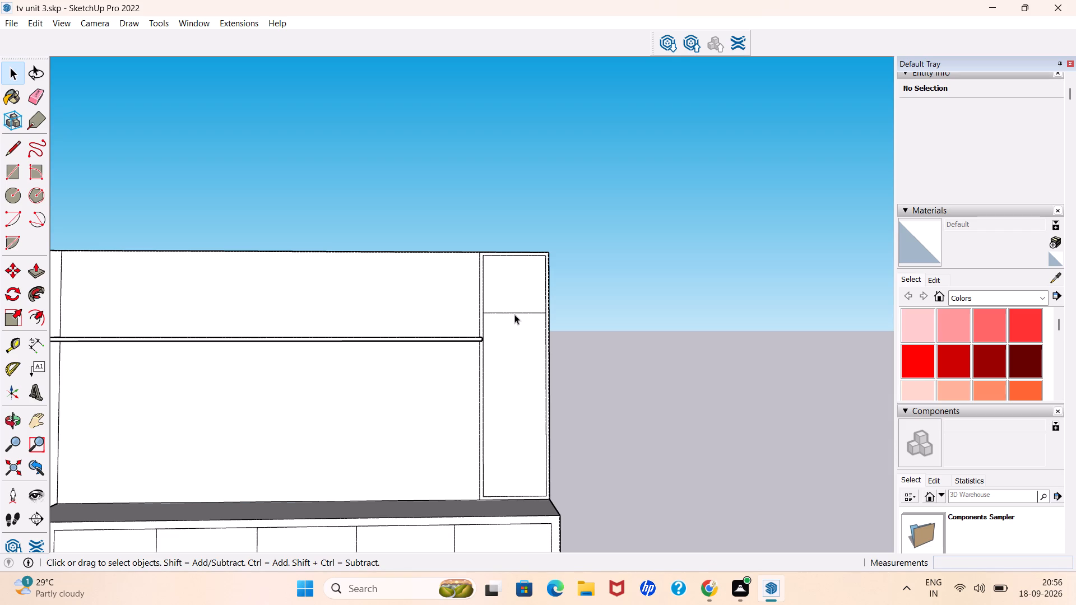
{"action": "left_click", "coordinate": [513, 311]}
{"action": "key", "text": "Delete"}
Copy the side strip's top outer and inner frame edges straight down about 1' 10 5/8" to the strip's base at the ledge.
{"action": "scroll", "coordinate": [532, 232], "scroll_direction": "up", "scroll_amount": 6}
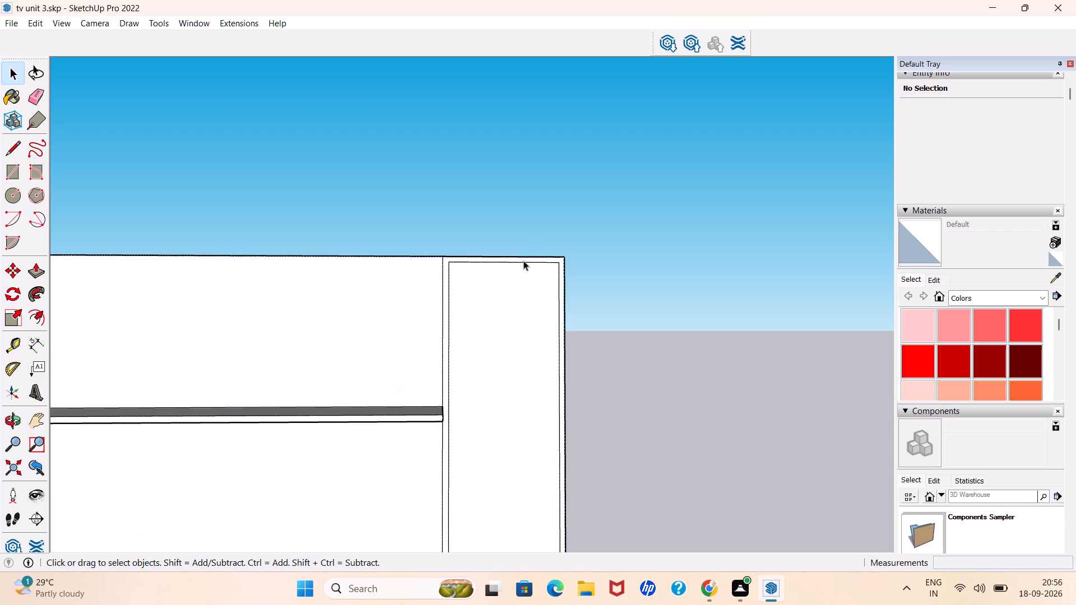
{"action": "left_click", "coordinate": [523, 260]}
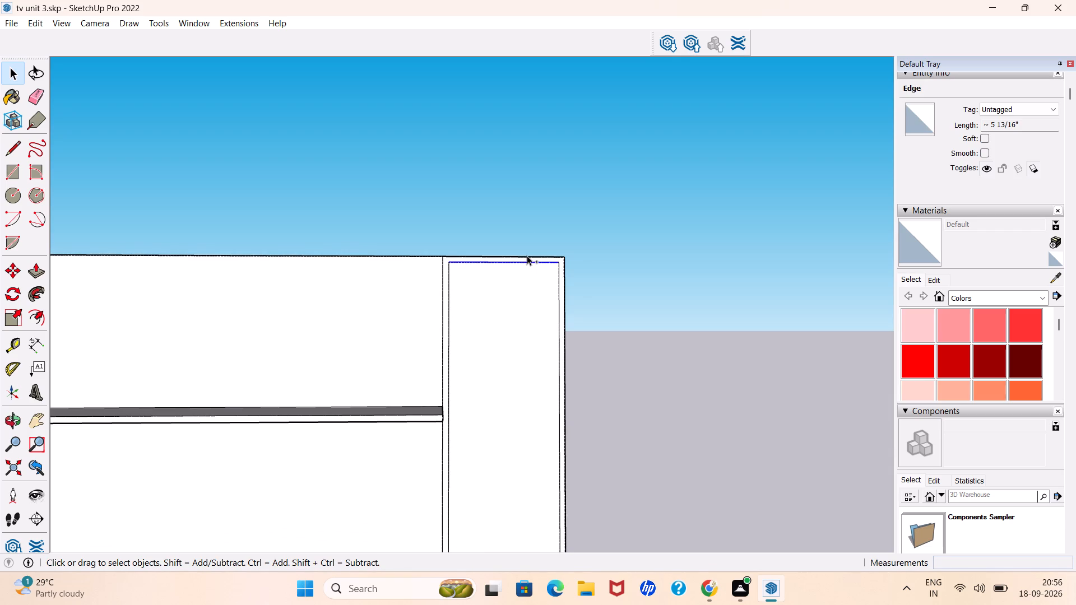
{"action": "left_click", "coordinate": [527, 255], "text": "ctrl"}
{"action": "key", "text": "m"}
{"action": "scroll", "coordinate": [557, 271], "scroll_direction": "up", "scroll_amount": 1}
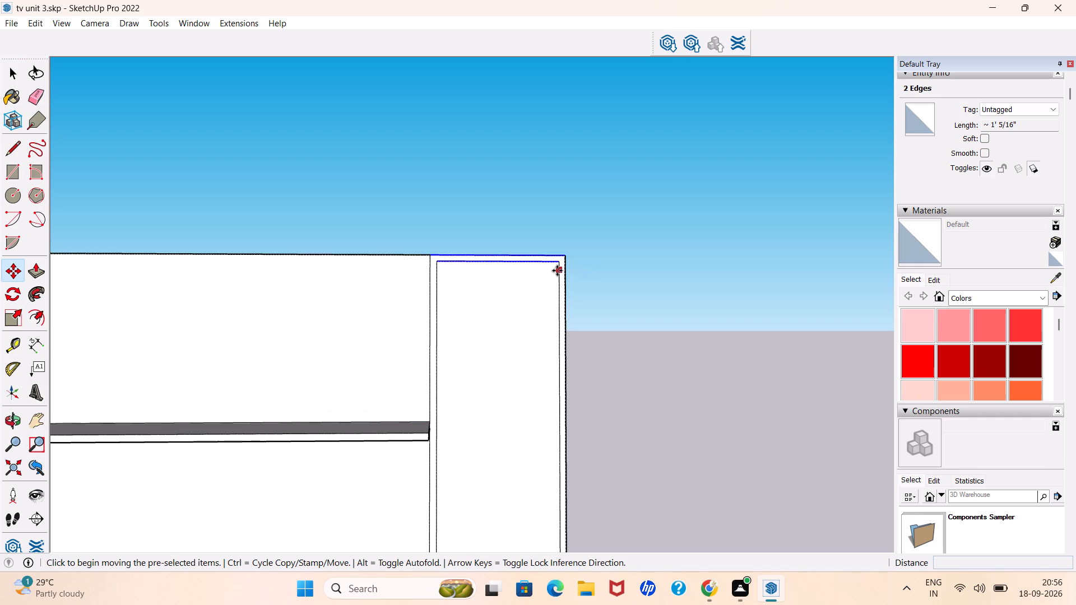
{"action": "left_click", "coordinate": [559, 260]}
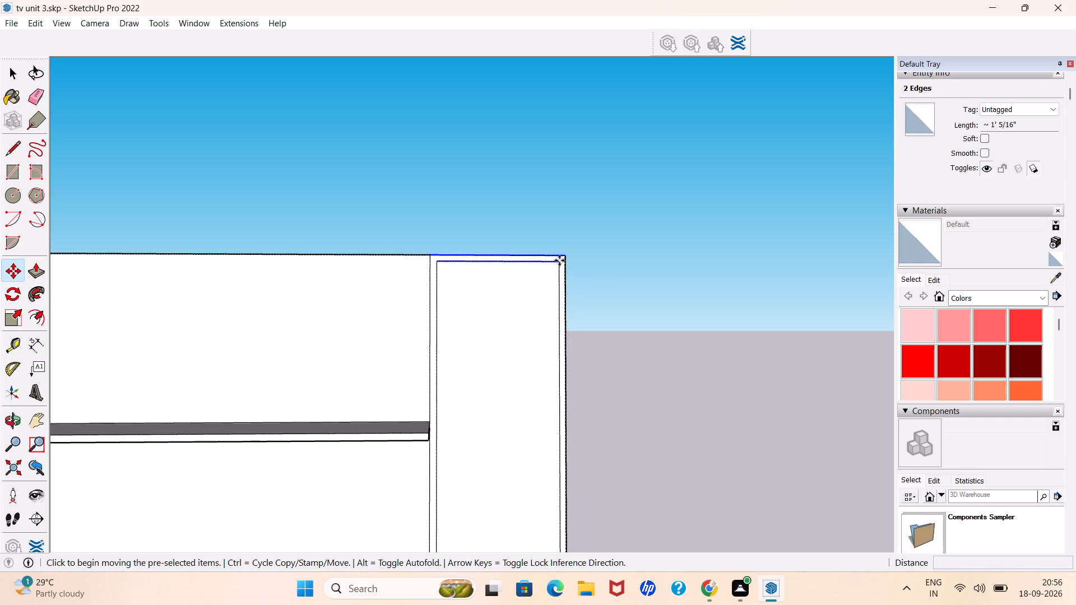
{"action": "scroll", "coordinate": [559, 260], "scroll_direction": "down", "scroll_amount": 10}
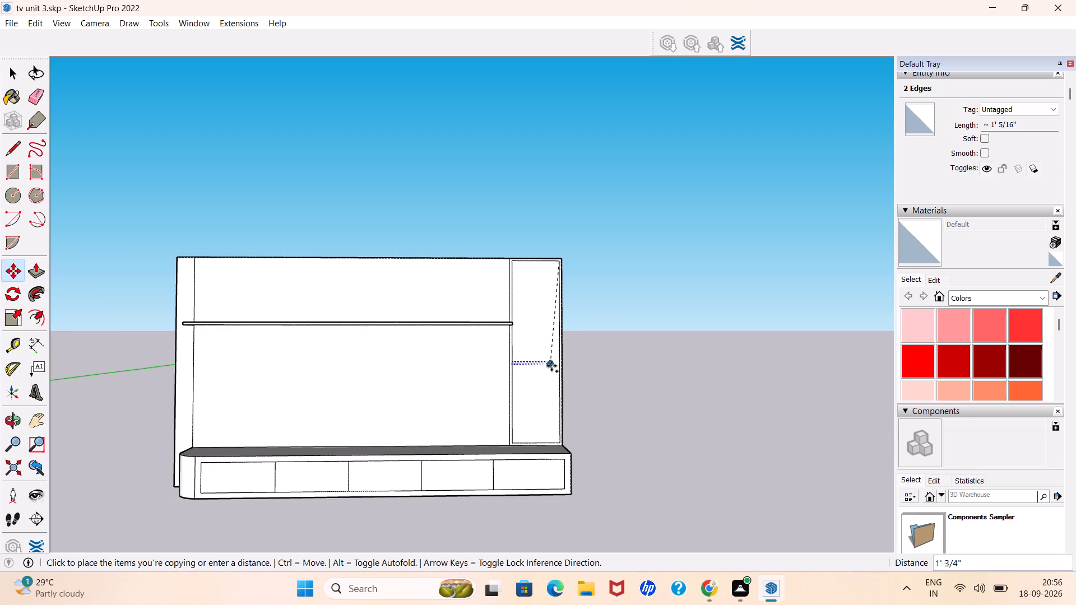
{"action": "scroll", "coordinate": [552, 367], "scroll_direction": "up", "scroll_amount": 7}
{"action": "scroll", "coordinate": [569, 497], "scroll_direction": "up", "scroll_amount": 4}
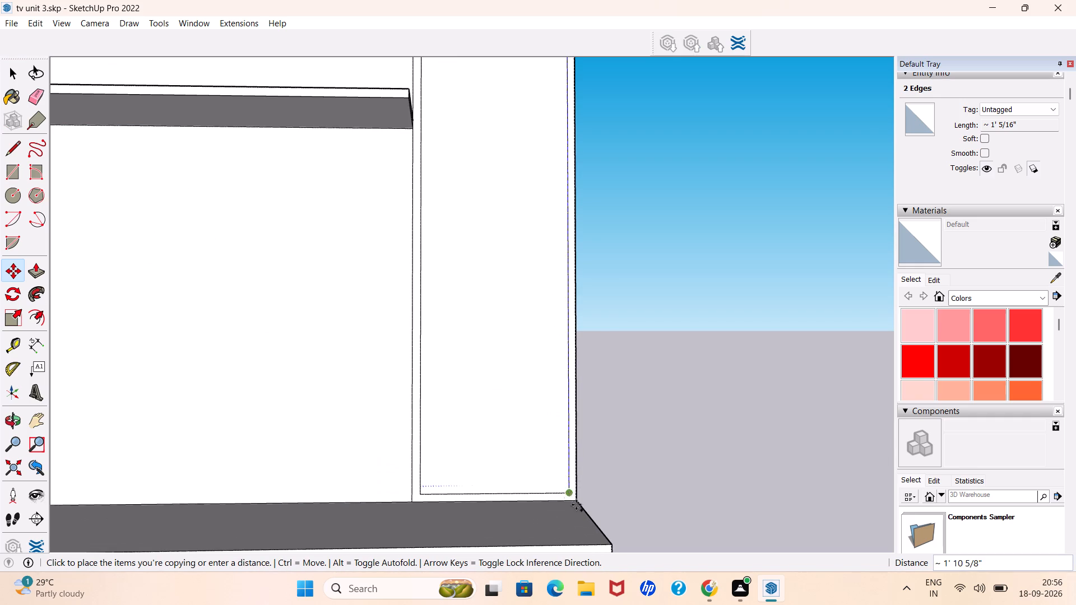
{"action": "middle_click_drag", "start_coordinate": [552, 484], "coordinate": [502, 499]}
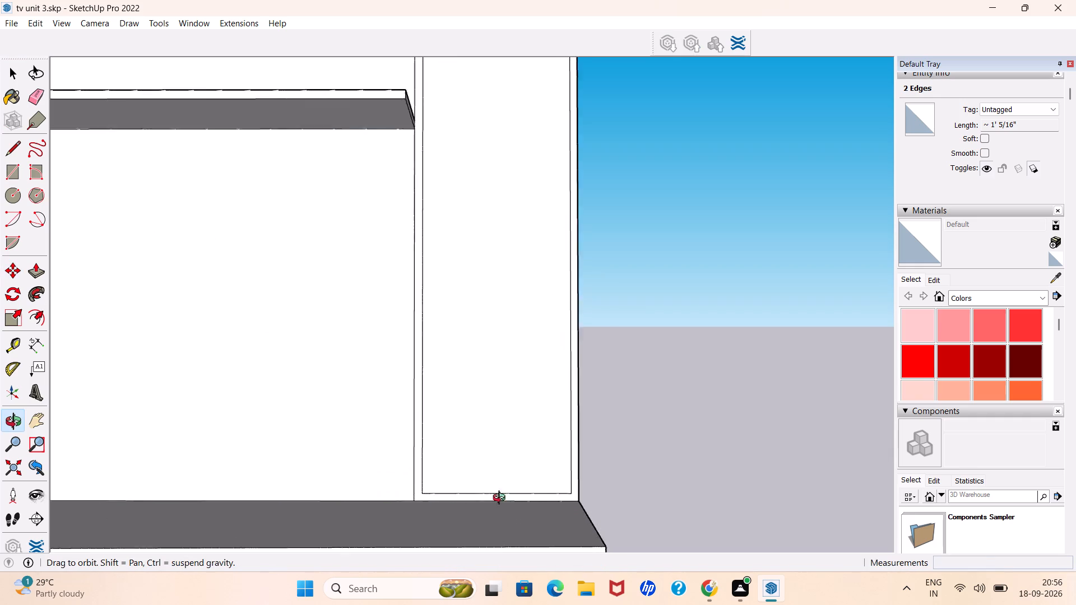
{"action": "middle_click_drag", "start_coordinate": [502, 499], "coordinate": [420, 518]}
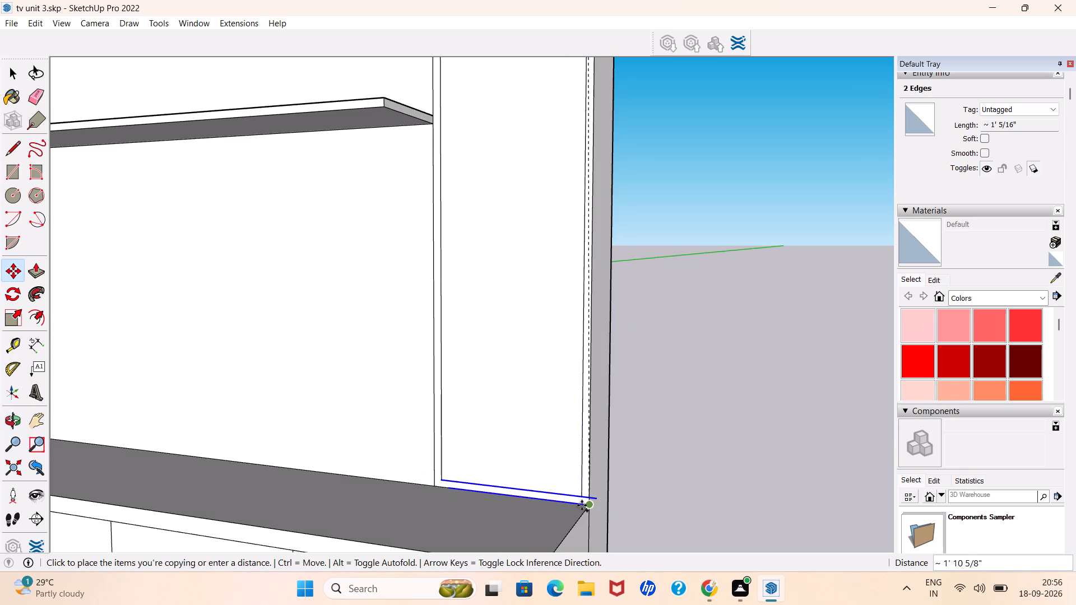
{"action": "scroll", "coordinate": [581, 508], "scroll_direction": "up", "scroll_amount": 7}
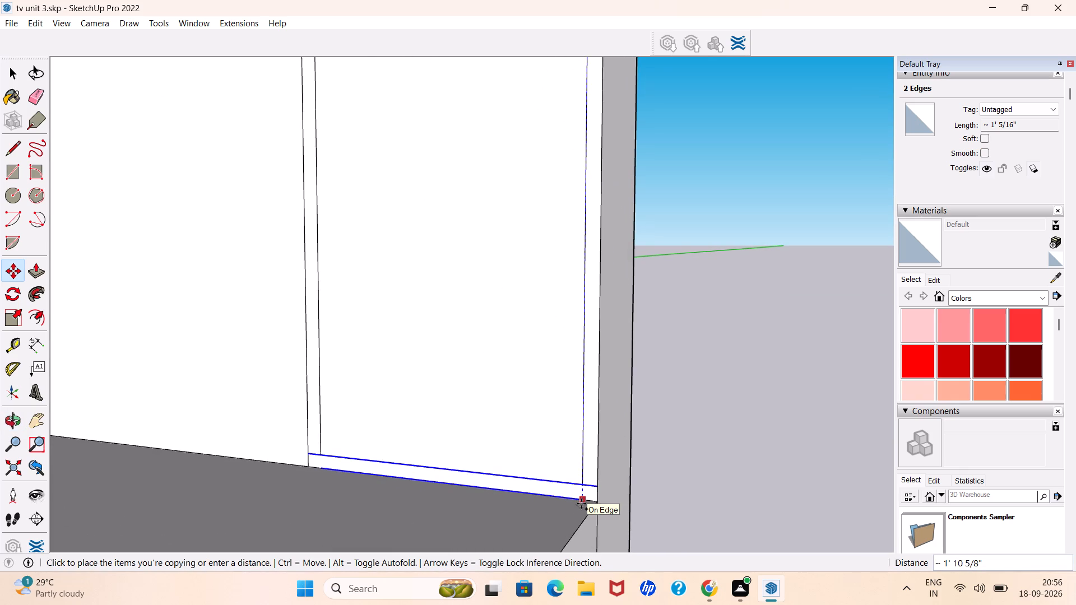
{"action": "left_click", "coordinate": [581, 504]}
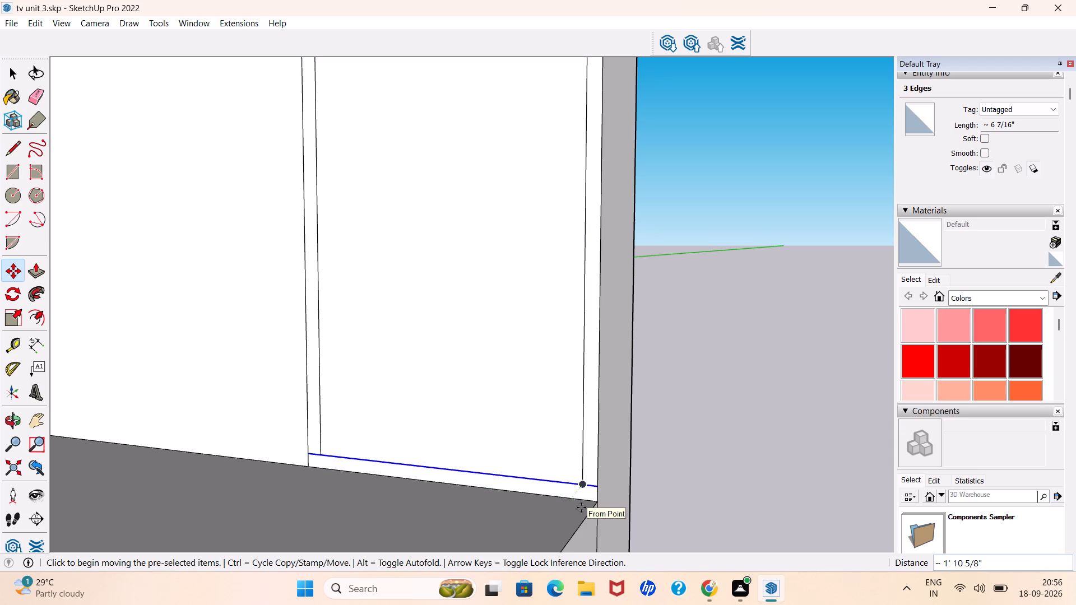
Distribute the copied edge pair as a /5 array to divide the side strip into five equal compartments.
{"action": "key", "text": "shift+slash"}
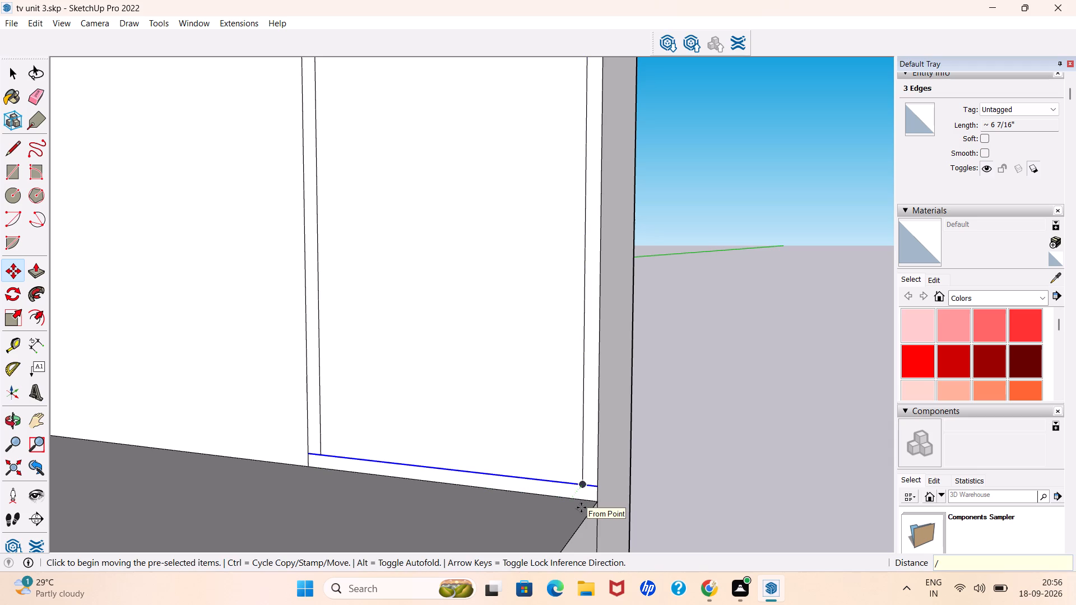
{"action": "key", "text": "5"}
{"action": "key", "text": "Return"}
{"action": "key", "text": "space"}
Erase the stubs of the side strip's bottom inner line that cross its vertical frame borders on both sides.
{"action": "scroll", "coordinate": [539, 445], "scroll_direction": "down", "scroll_amount": 11}
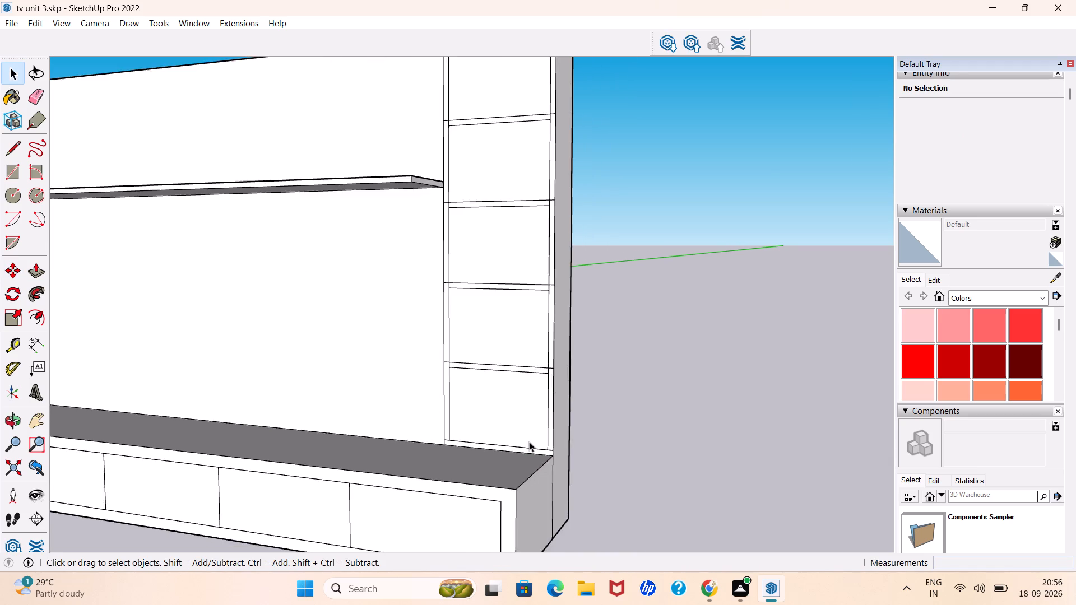
{"action": "scroll", "coordinate": [535, 457], "scroll_direction": "down", "scroll_amount": 4}
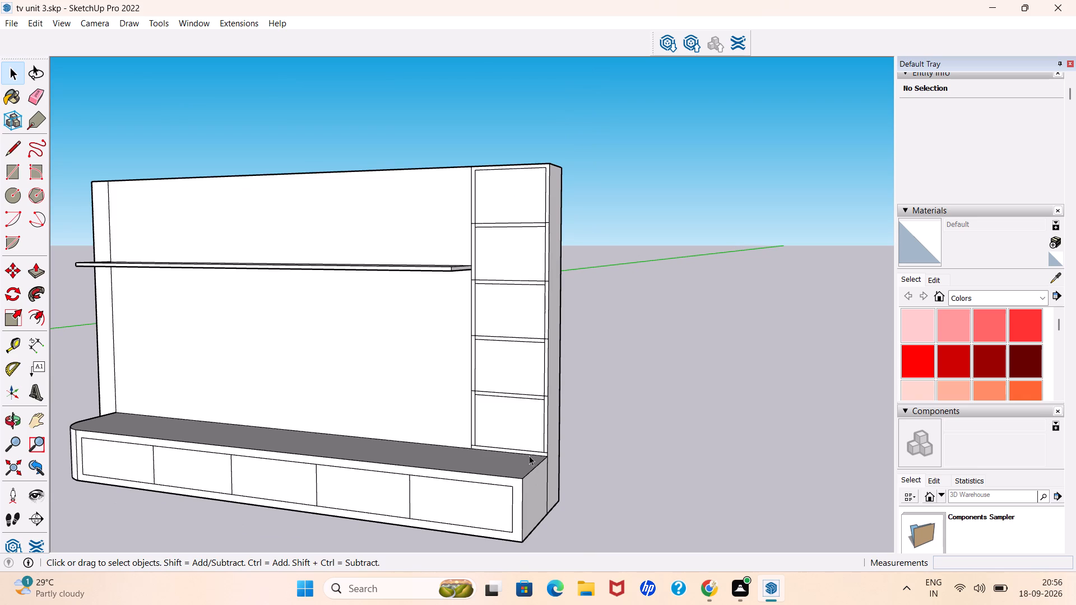
{"action": "key", "text": "e"}
{"action": "scroll", "coordinate": [535, 463], "scroll_direction": "up", "scroll_amount": 9}
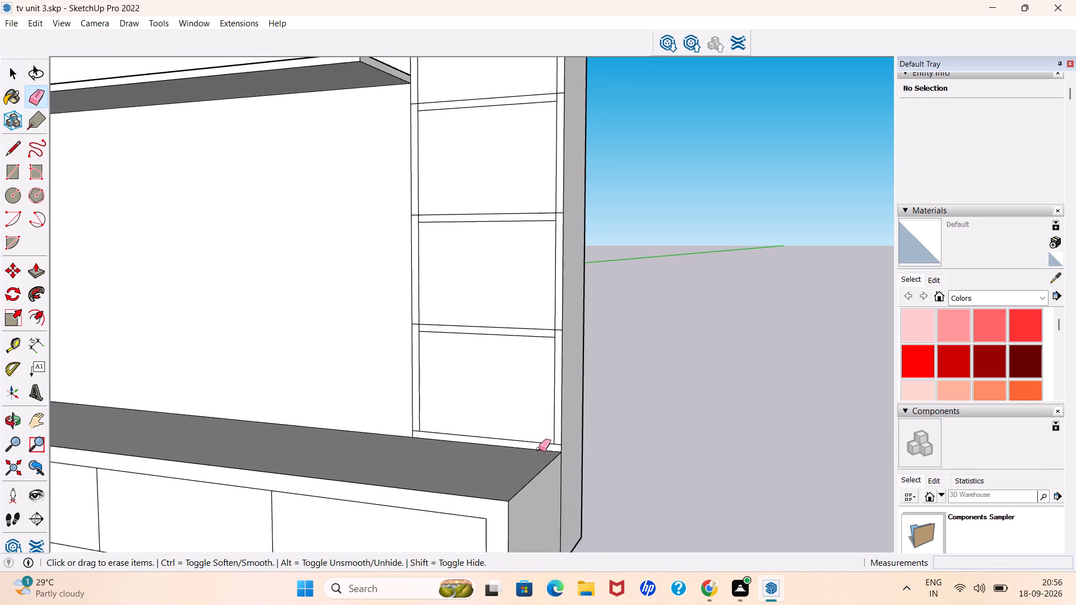
{"action": "scroll", "coordinate": [539, 449], "scroll_direction": "up", "scroll_amount": 6}
{"action": "left_click", "coordinate": [569, 442]}
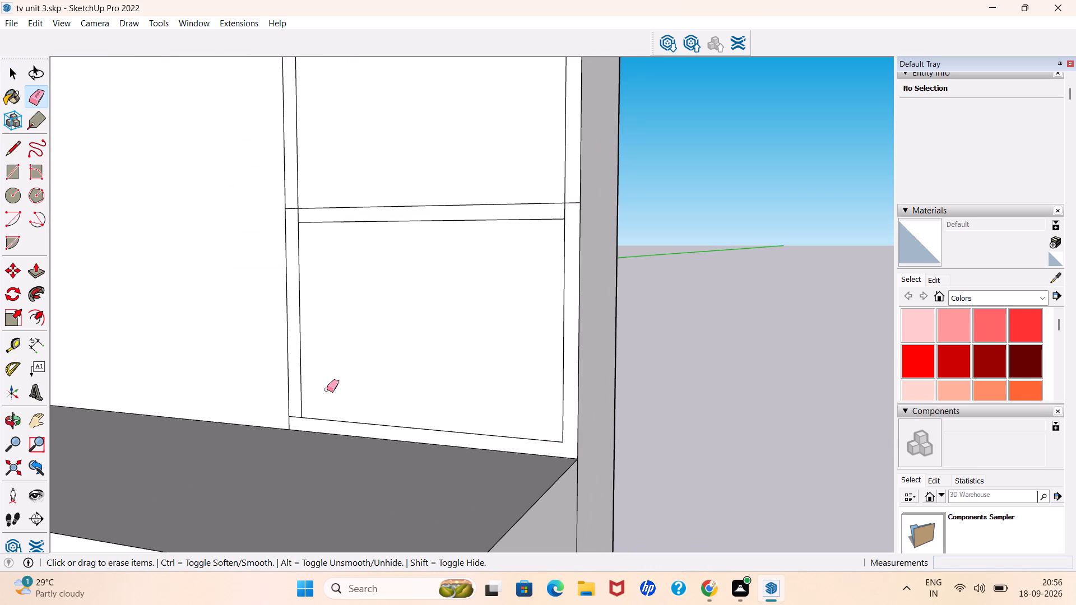
{"action": "left_click", "coordinate": [295, 417]}
{"action": "scroll", "coordinate": [377, 523], "scroll_direction": "down", "scroll_amount": 2}
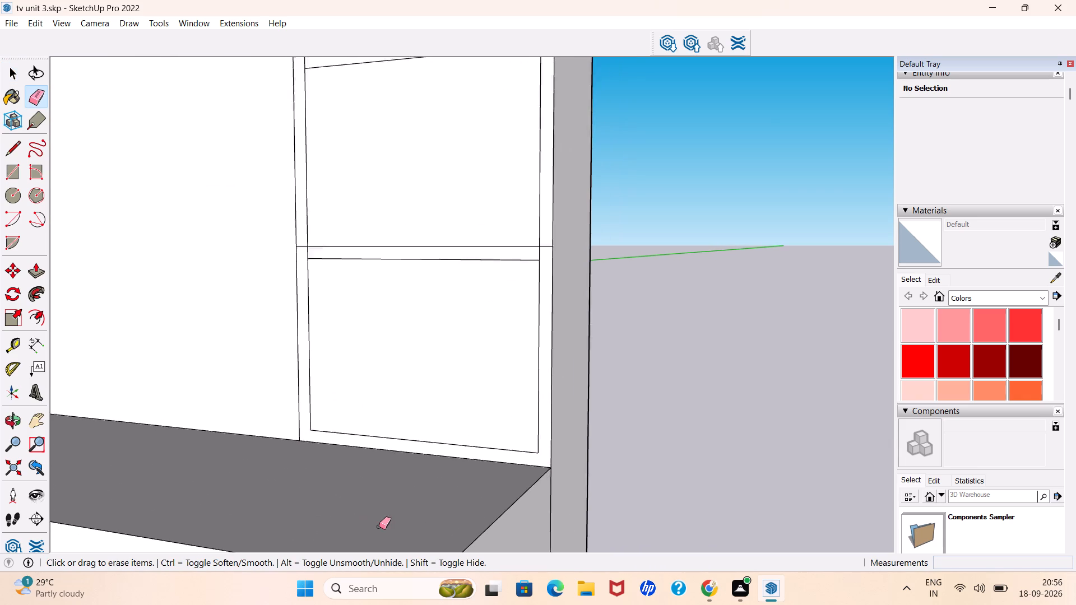
Erase the stubs of the side strip's two lowest divider lines that cross its vertical frame borders on both sides.
{"action": "scroll", "coordinate": [379, 527], "scroll_direction": "down", "scroll_amount": 2}
{"action": "scroll", "coordinate": [530, 266], "scroll_direction": "up", "scroll_amount": 3}
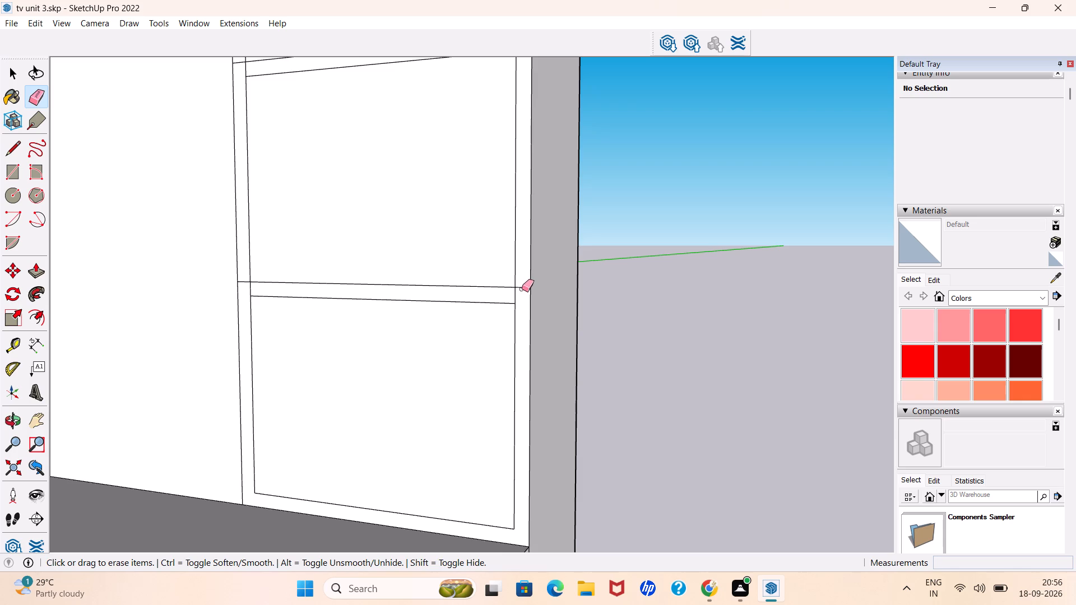
{"action": "left_click", "coordinate": [522, 287]}
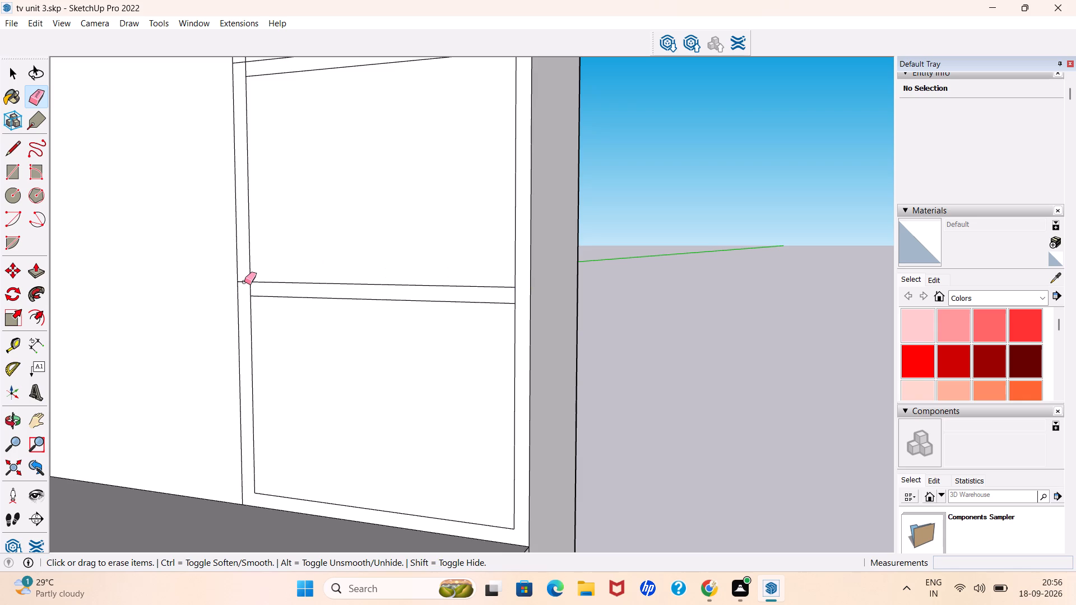
{"action": "left_click", "coordinate": [244, 282]}
{"action": "scroll", "coordinate": [403, 504], "scroll_direction": "down", "scroll_amount": 7}
{"action": "scroll", "coordinate": [467, 263], "scroll_direction": "up", "scroll_amount": 4}
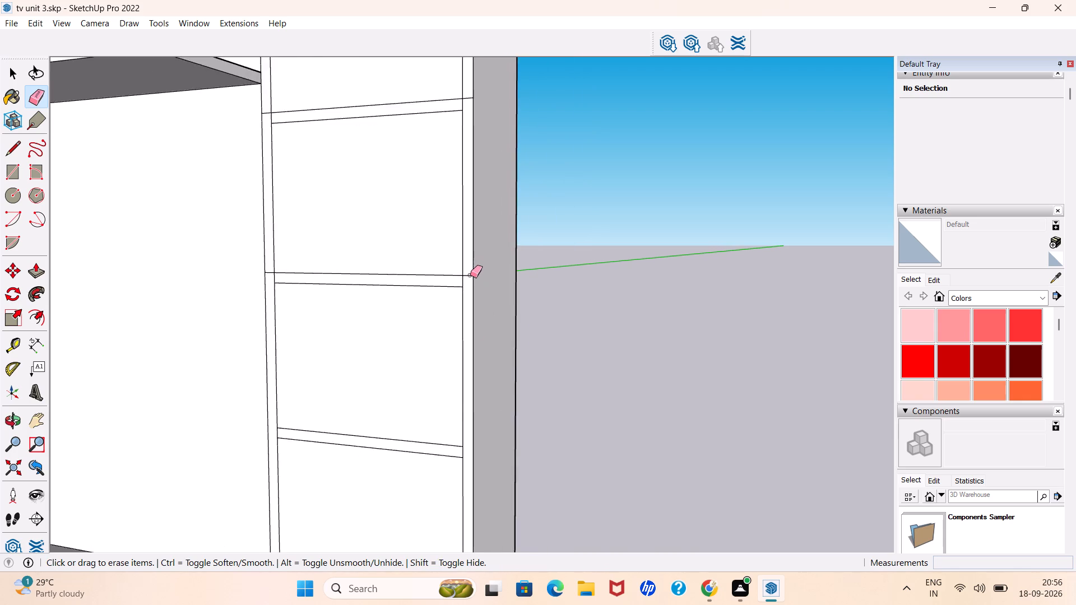
{"action": "scroll", "coordinate": [470, 275], "scroll_direction": "up", "scroll_amount": 7}
{"action": "left_click", "coordinate": [463, 274]}
{"action": "scroll", "coordinate": [491, 311], "scroll_direction": "down", "scroll_amount": 5}
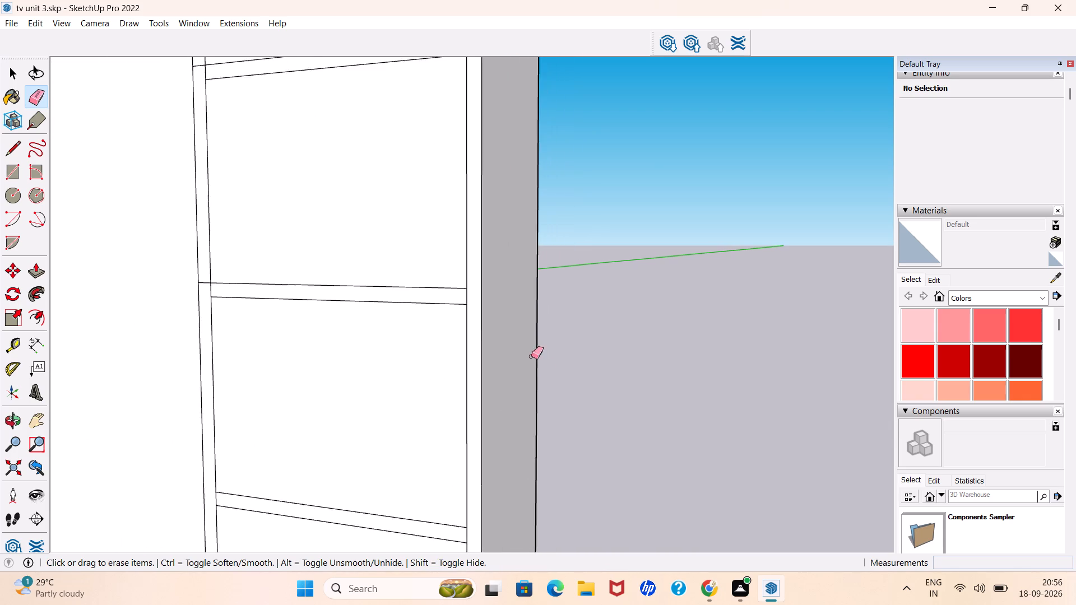
{"action": "scroll", "coordinate": [531, 356], "scroll_direction": "down", "scroll_amount": 5}
{"action": "scroll", "coordinate": [402, 332], "scroll_direction": "up", "scroll_amount": 12}
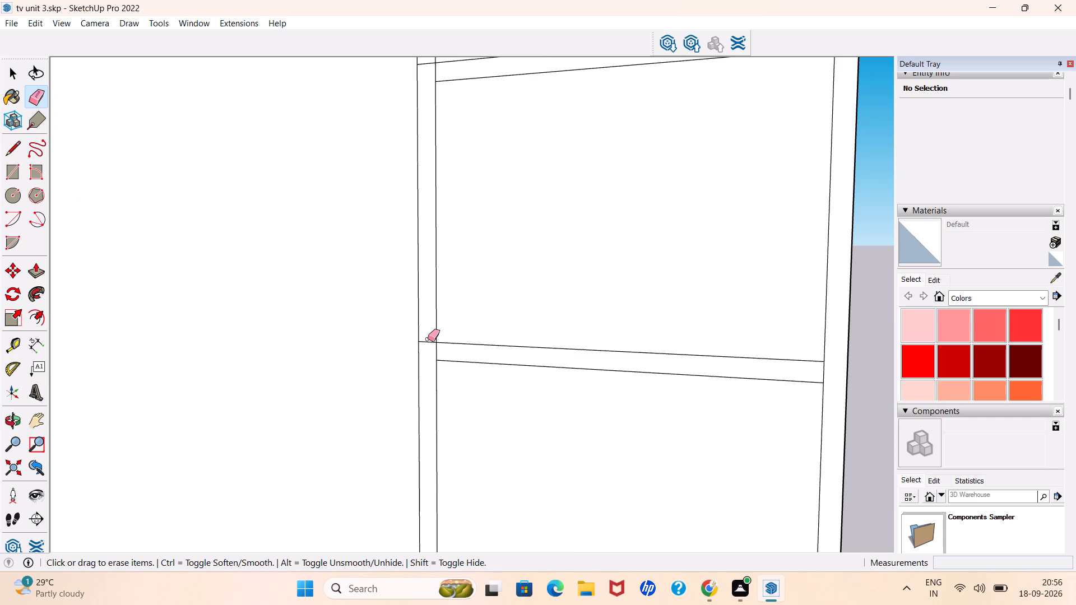
{"action": "left_click", "coordinate": [428, 342]}
Erase the stubs of the side strip's two upper divider lines that cross its vertical frame borders on both sides.
{"action": "scroll", "coordinate": [336, 386], "scroll_direction": "down", "scroll_amount": 9}
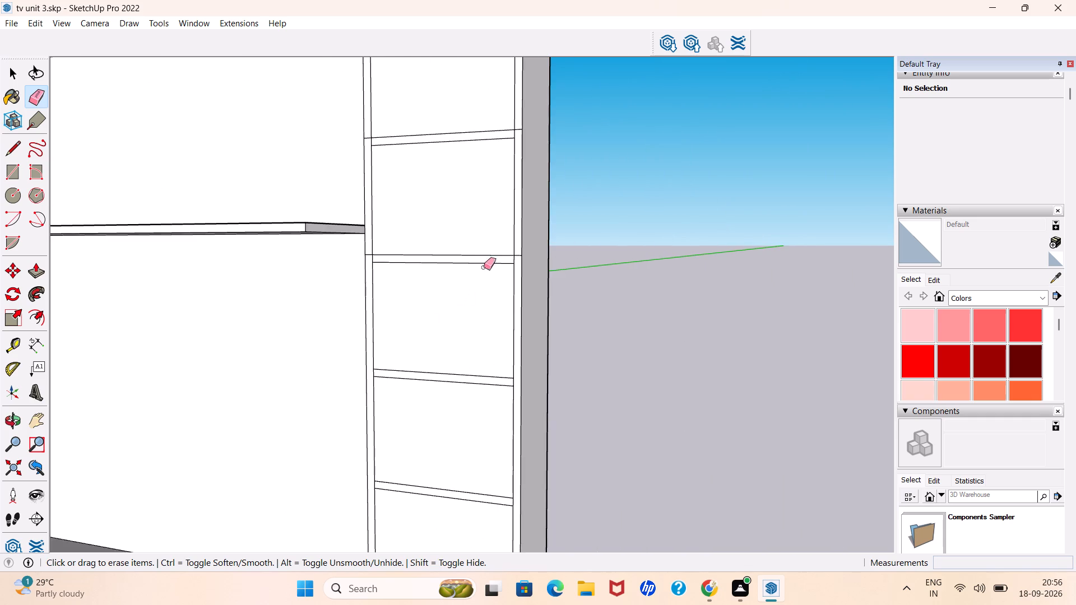
{"action": "scroll", "coordinate": [508, 250], "scroll_direction": "up", "scroll_amount": 8}
{"action": "left_click", "coordinate": [521, 256]}
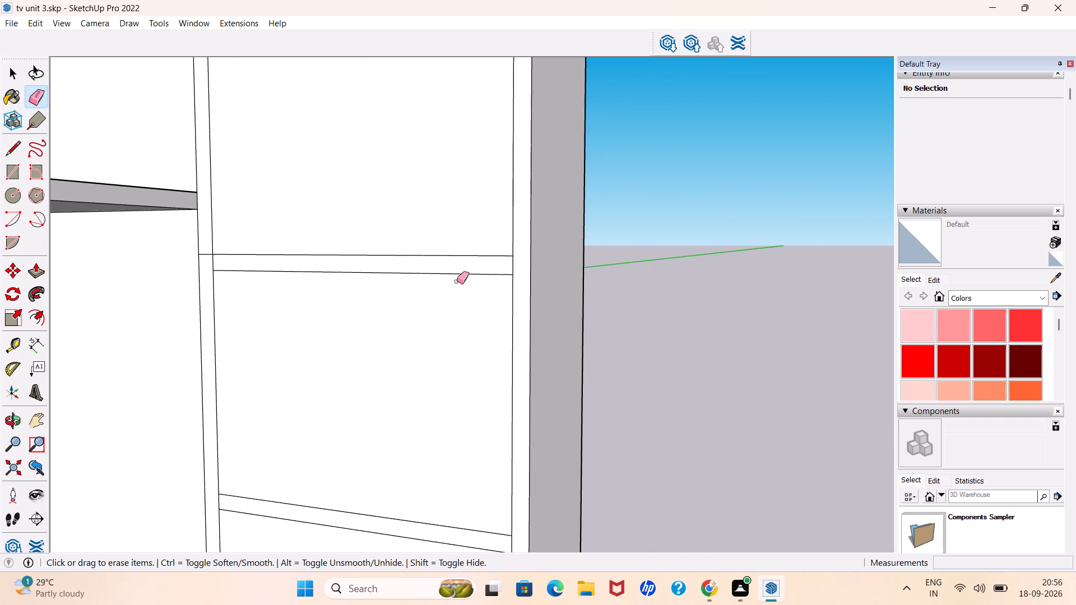
{"action": "left_click", "coordinate": [205, 254]}
{"action": "scroll", "coordinate": [392, 480], "scroll_direction": "down", "scroll_amount": 4}
{"action": "scroll", "coordinate": [419, 432], "scroll_direction": "down", "scroll_amount": 4}
{"action": "scroll", "coordinate": [441, 218], "scroll_direction": "up", "scroll_amount": 4}
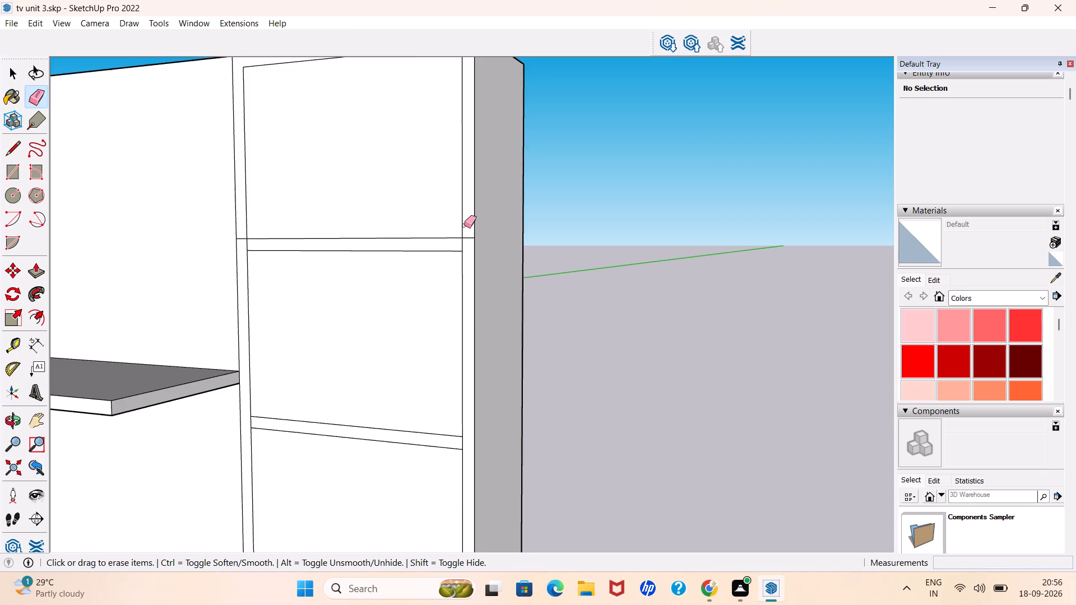
{"action": "scroll", "coordinate": [464, 225], "scroll_direction": "up", "scroll_amount": 4}
{"action": "left_click", "coordinate": [464, 241]}
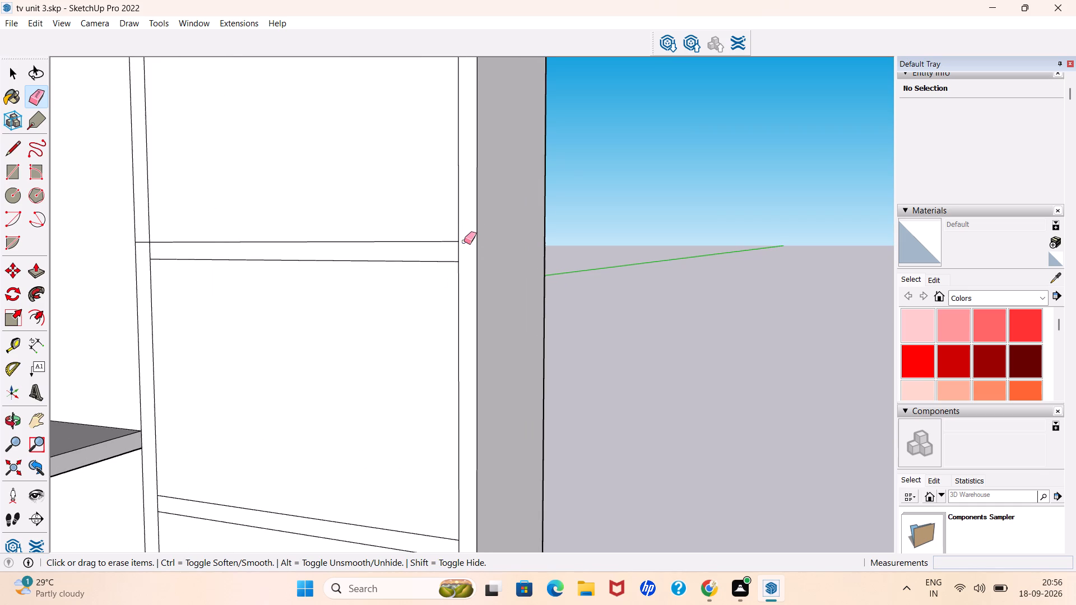
{"action": "left_click", "coordinate": [142, 241]}
{"action": "scroll", "coordinate": [324, 339], "scroll_direction": "down", "scroll_amount": 9}
{"action": "scroll", "coordinate": [501, 298], "scroll_direction": "down", "scroll_amount": 2}
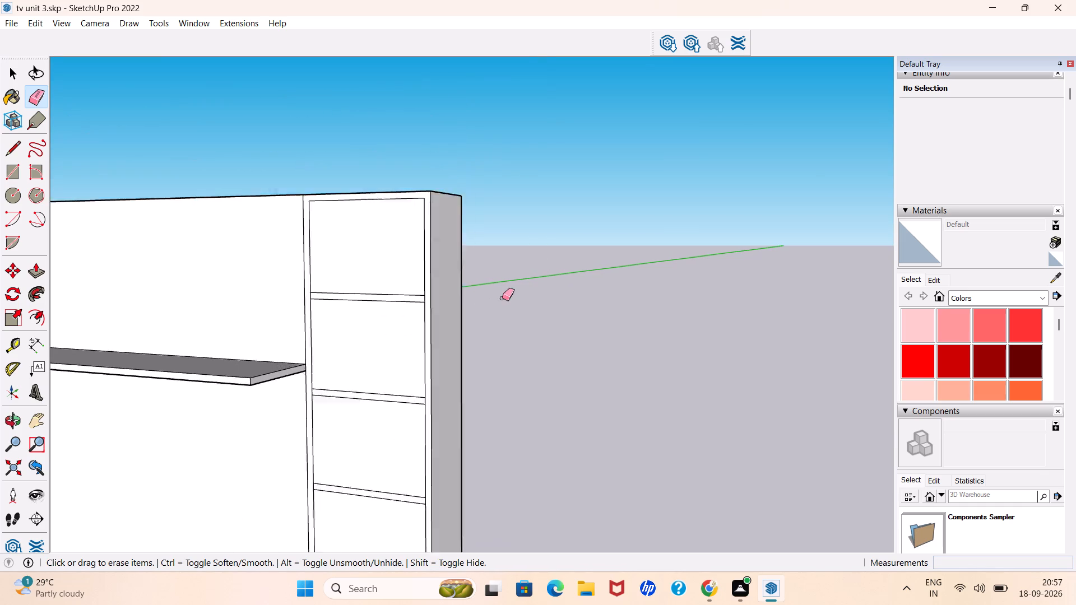
{"action": "scroll", "coordinate": [502, 298], "scroll_direction": "down", "scroll_amount": 2}
{"action": "scroll", "coordinate": [385, 492], "scroll_direction": "up", "scroll_amount": 4}
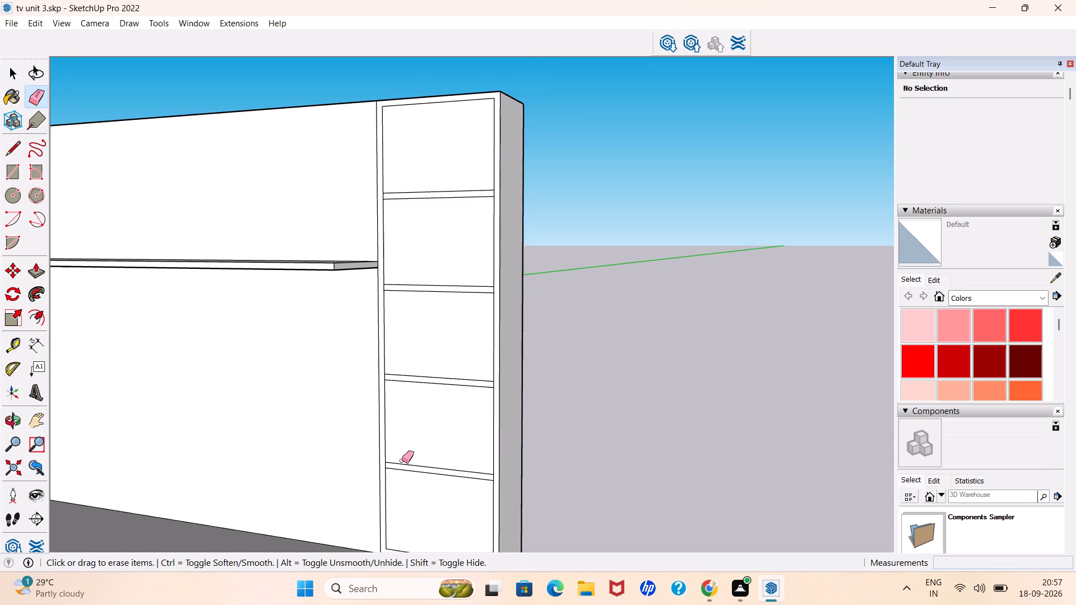
{"action": "scroll", "coordinate": [422, 426], "scroll_direction": "down", "scroll_amount": 4}
{"action": "middle_click_drag", "start_coordinate": [401, 431], "coordinate": [467, 404]}
{"action": "key", "text": "space"}
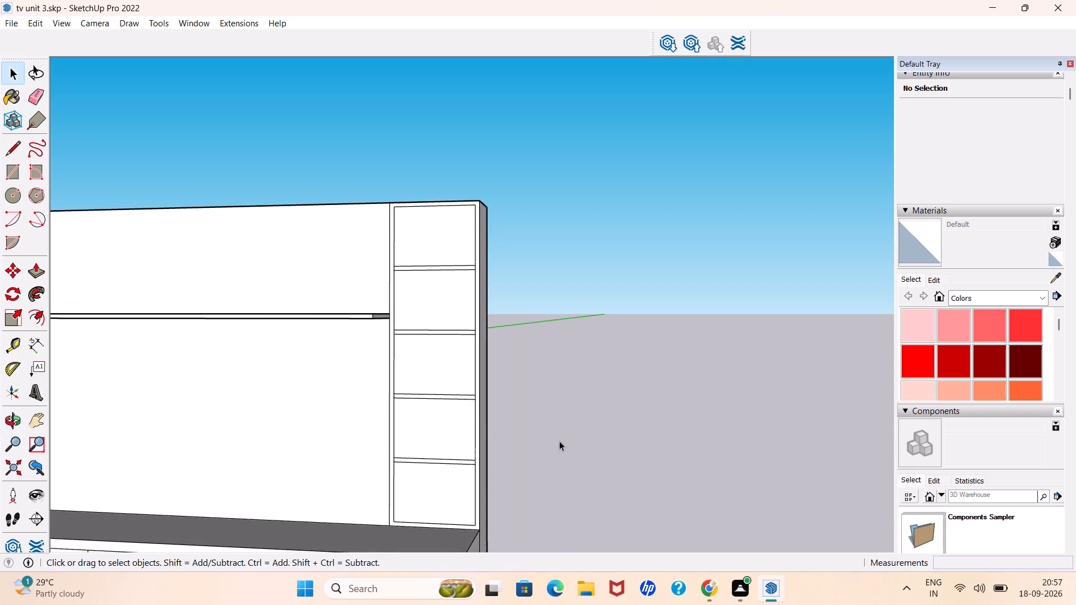
Draw a horizontal line about 2' 3 1/8" long on the back panel below the shelf, starting from the side strip's edge.
{"action": "key", "text": "l"}
{"action": "scroll", "coordinate": [560, 392], "scroll_direction": "down", "scroll_amount": 5}
{"action": "middle_click_drag", "start_coordinate": [359, 430], "coordinate": [407, 418]}
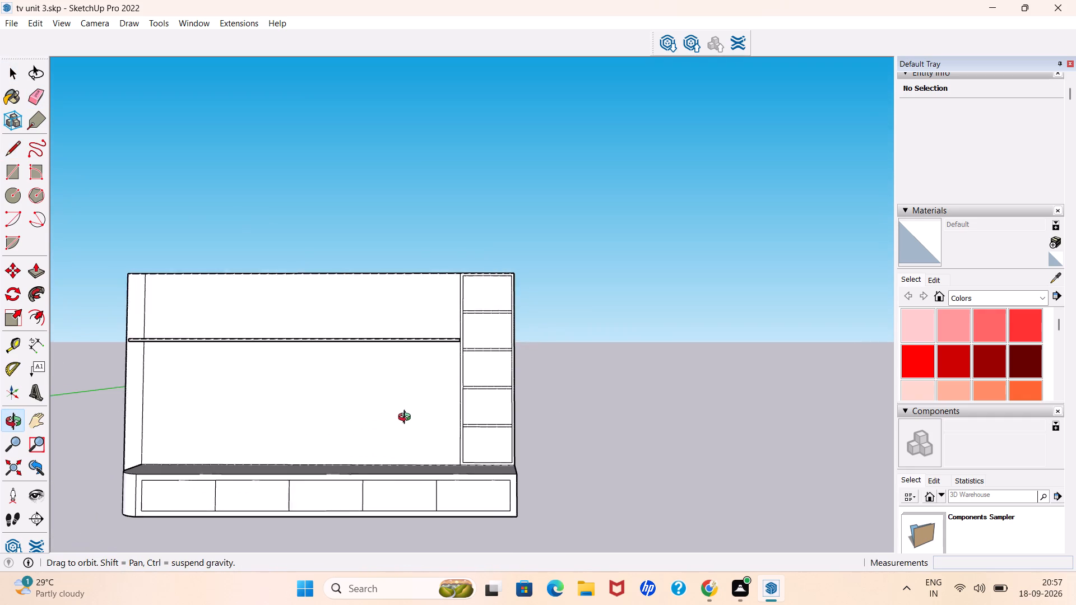
{"action": "middle_click_drag", "start_coordinate": [407, 418], "coordinate": [416, 420]}
{"action": "scroll", "coordinate": [457, 371], "scroll_direction": "up", "scroll_amount": 5}
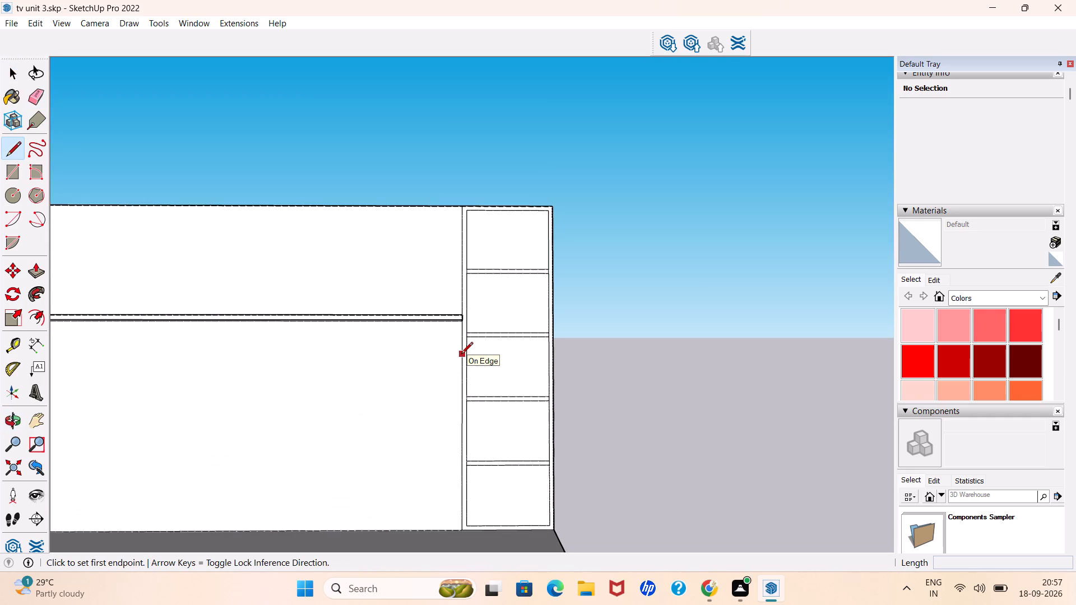
{"action": "left_click", "coordinate": [461, 355]}
{"action": "scroll", "coordinate": [431, 414], "scroll_direction": "down", "scroll_amount": 4}
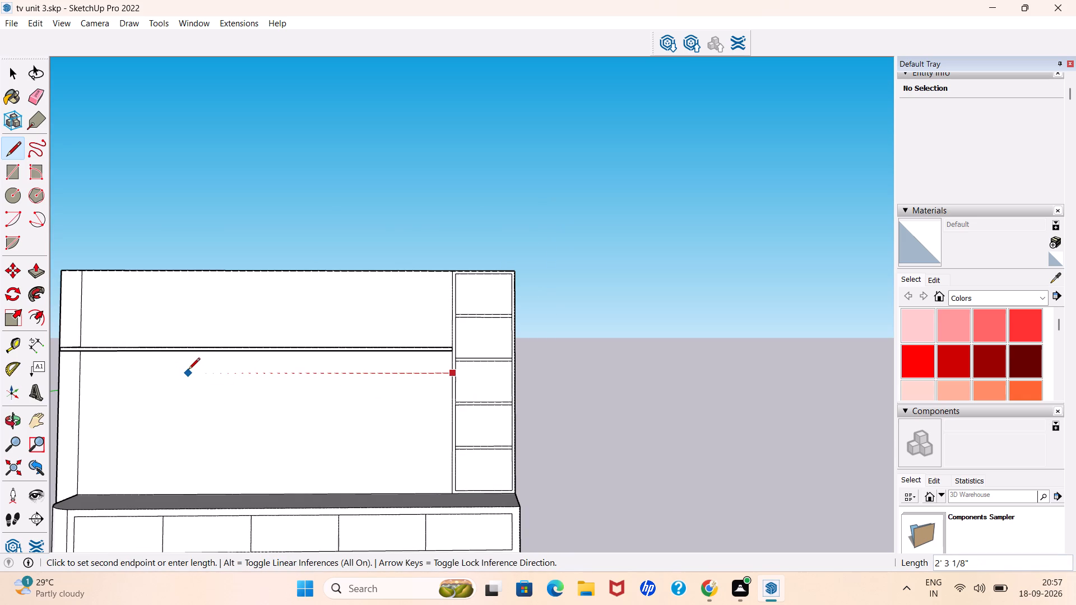
{"action": "left_click", "coordinate": [188, 370]}
{"action": "key", "text": "space"}
Copy the new horizontal line straight down the back panel by about 9 3/8", to just above the ledge.
{"action": "scroll", "coordinate": [453, 362], "scroll_direction": "down", "scroll_amount": 5}
{"action": "middle_click_drag", "start_coordinate": [321, 414], "coordinate": [342, 443]}
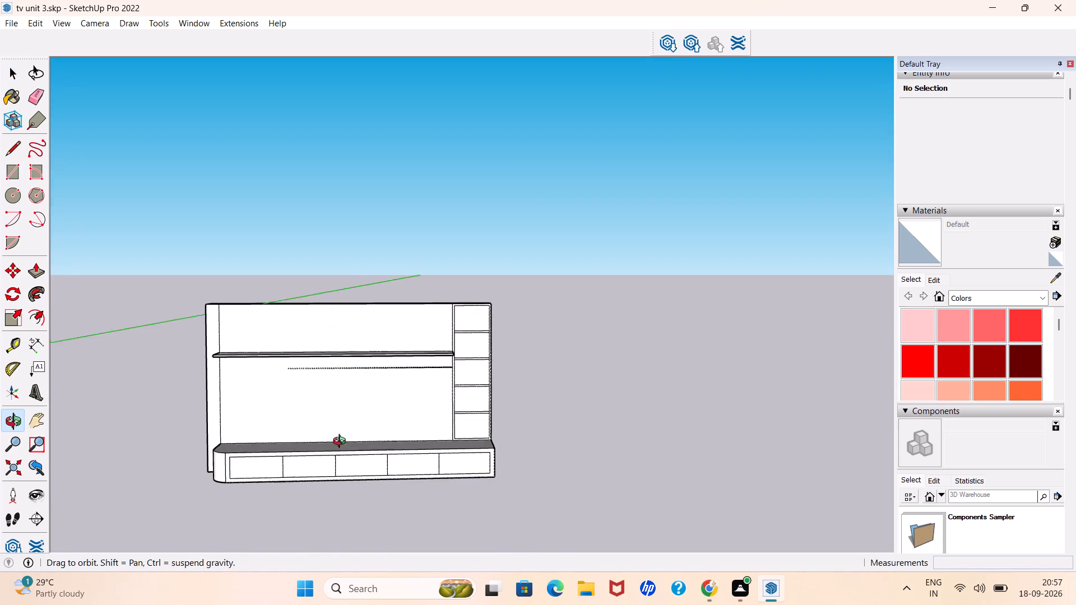
{"action": "middle_click_drag", "start_coordinate": [342, 443], "coordinate": [355, 462]}
{"action": "scroll", "coordinate": [383, 361], "scroll_direction": "up", "scroll_amount": 7}
{"action": "left_click", "coordinate": [381, 364]}
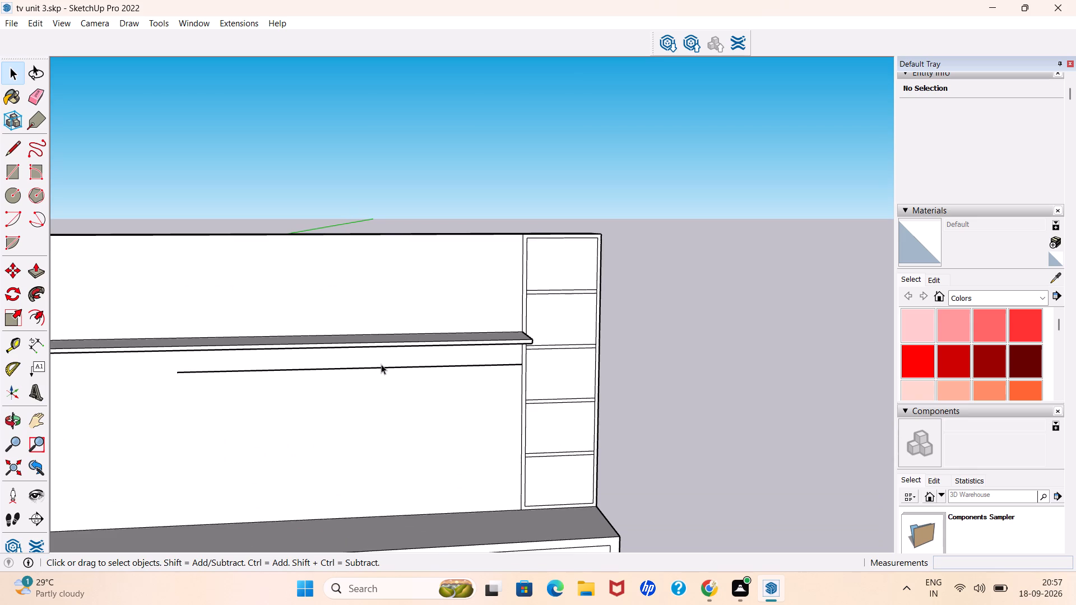
{"action": "left_click_drag", "start_coordinate": [656, 393], "coordinate": [651, 395]}
{"action": "left_click", "coordinate": [476, 365]}
{"action": "scroll", "coordinate": [429, 358], "scroll_direction": "down", "scroll_amount": 5}
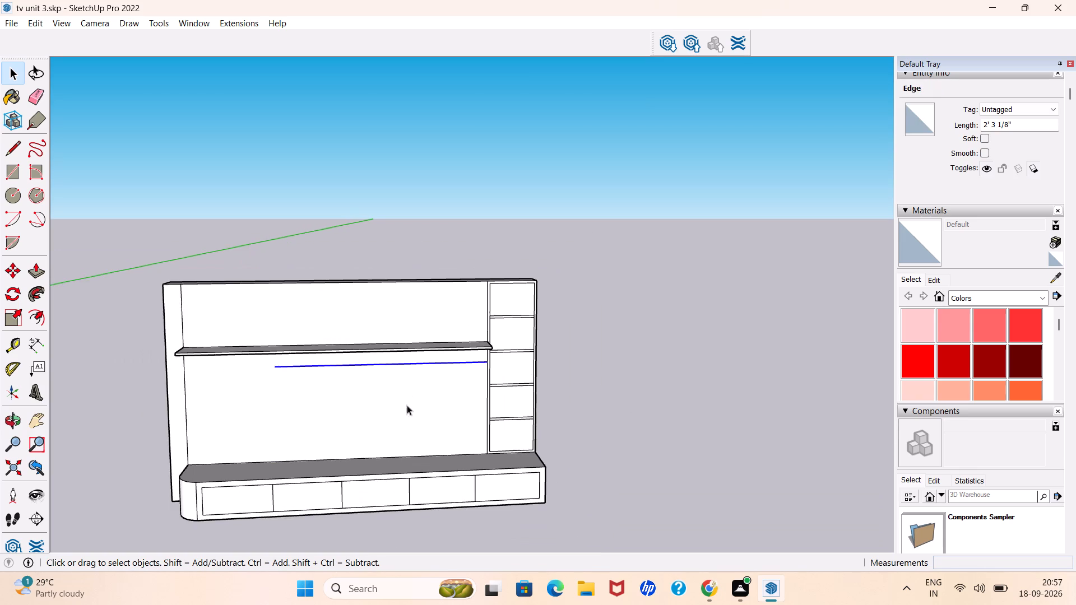
{"action": "middle_click_drag", "start_coordinate": [414, 450], "coordinate": [381, 428]}
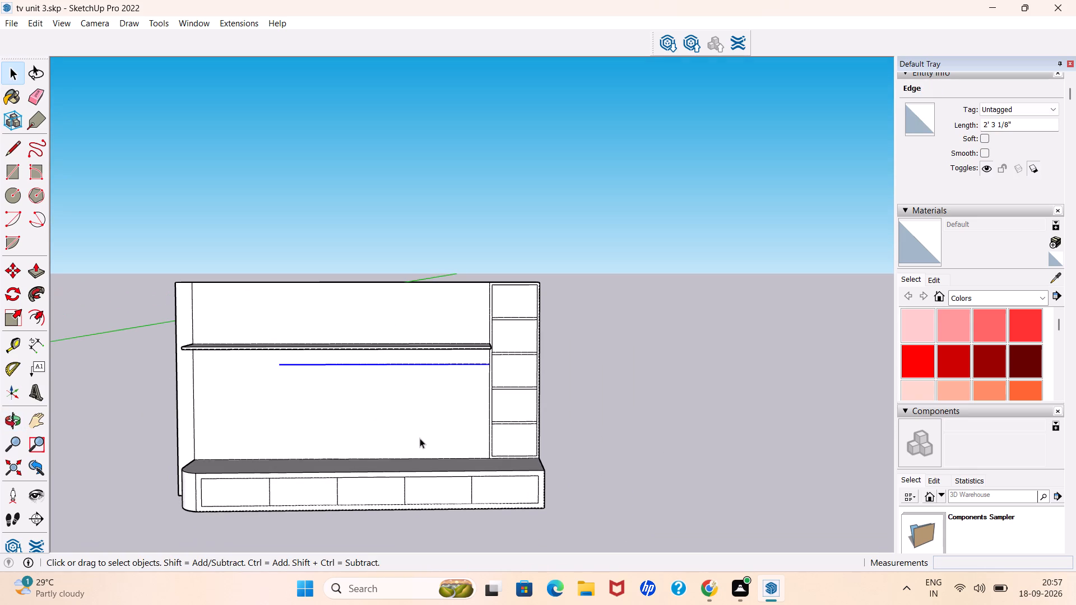
{"action": "key", "text": "m"}
{"action": "scroll", "coordinate": [502, 379], "scroll_direction": "up", "scroll_amount": 6}
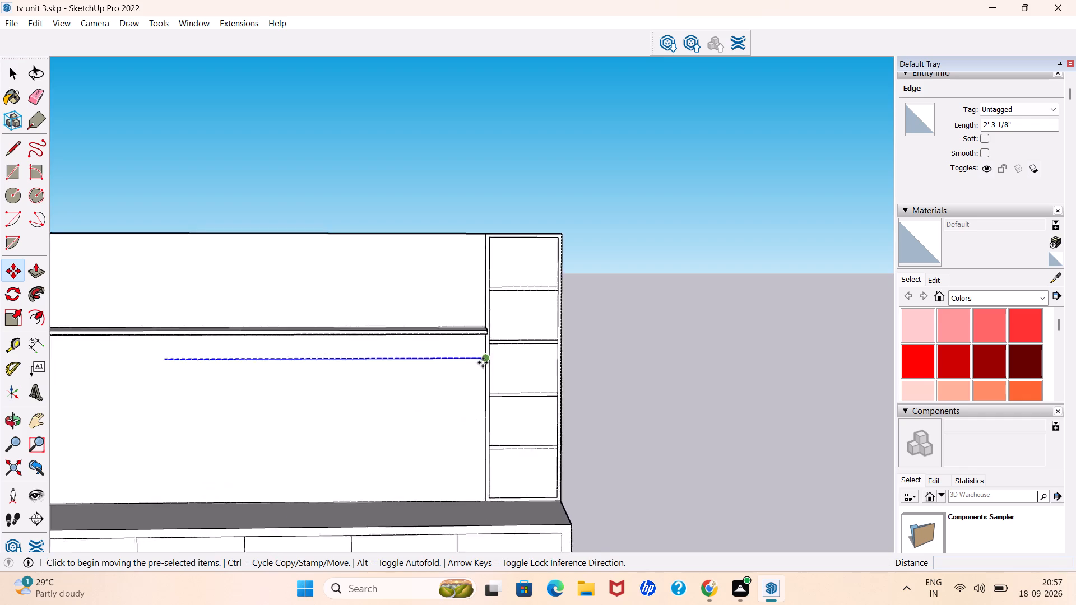
{"action": "scroll", "coordinate": [483, 362], "scroll_direction": "up", "scroll_amount": 2}
{"action": "left_click", "coordinate": [488, 357]}
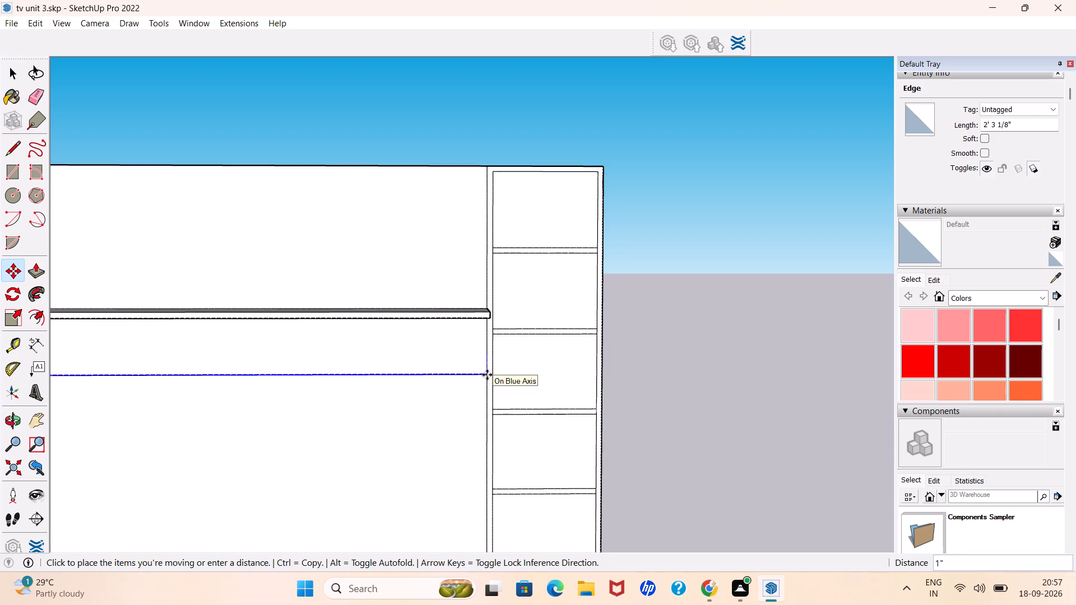
{"action": "scroll", "coordinate": [486, 375], "scroll_direction": "down", "scroll_amount": 4}
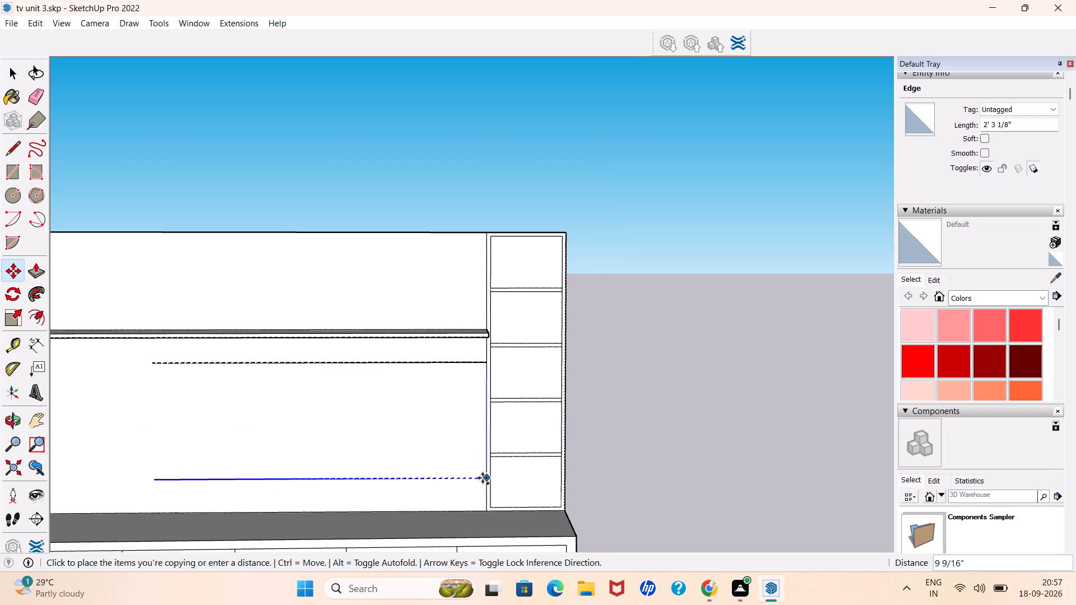
{"action": "left_click", "coordinate": [482, 476]}
{"action": "key", "text": "space"}
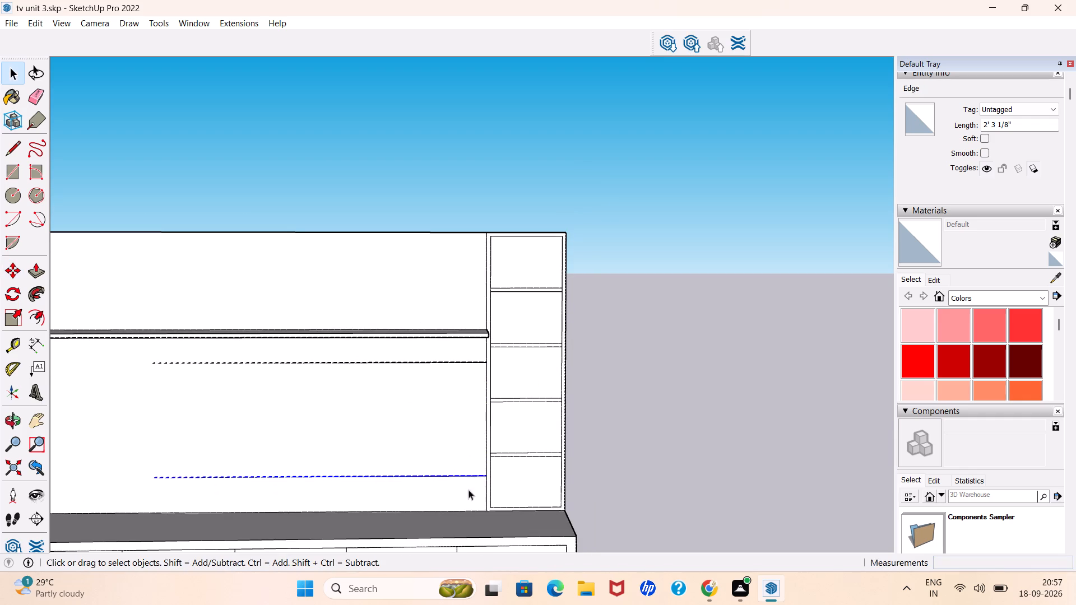
{"action": "scroll", "coordinate": [630, 440], "scroll_direction": "down", "scroll_amount": 4}
{"action": "left_click", "coordinate": [628, 437]}
{"action": "key", "text": "space"}
Draw a vertical line about 9 3/8" long joining the free ends of the two horizontal lines on the back panel.
{"action": "scroll", "coordinate": [635, 405], "scroll_direction": "down", "scroll_amount": 2}
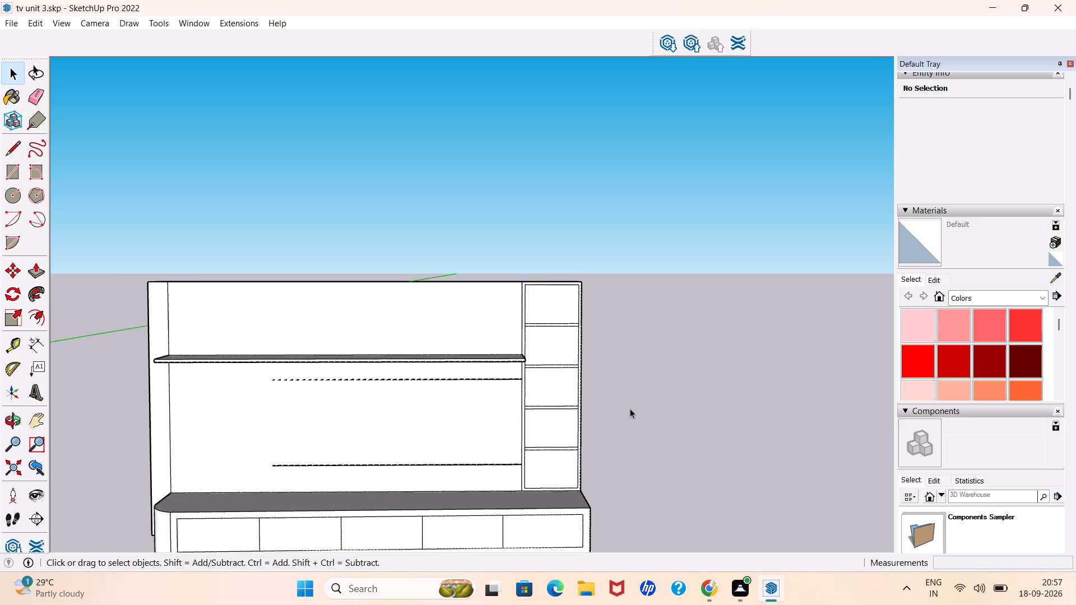
{"action": "scroll", "coordinate": [630, 408], "scroll_direction": "down", "scroll_amount": 2}
{"action": "middle_click_drag", "start_coordinate": [634, 412], "coordinate": [525, 437]}
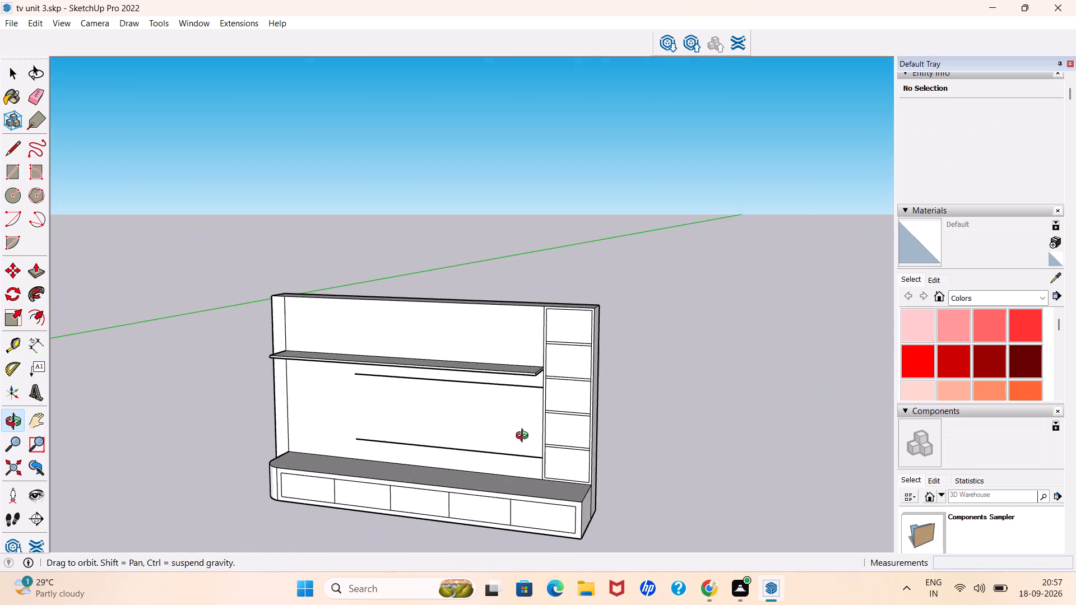
{"action": "middle_click_drag", "start_coordinate": [525, 437], "coordinate": [530, 437]}
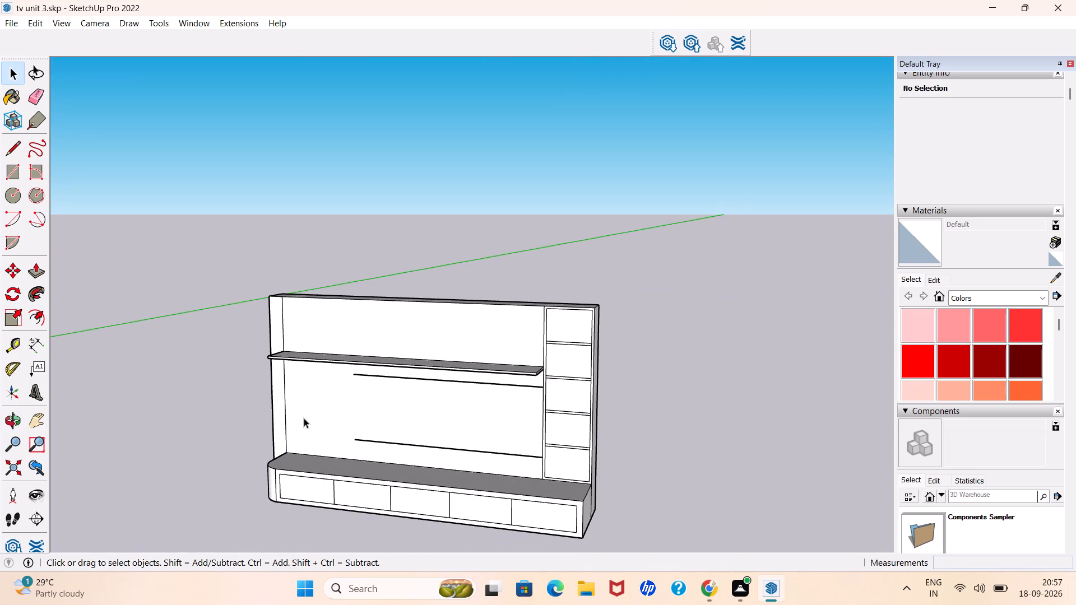
{"action": "key", "text": "l"}
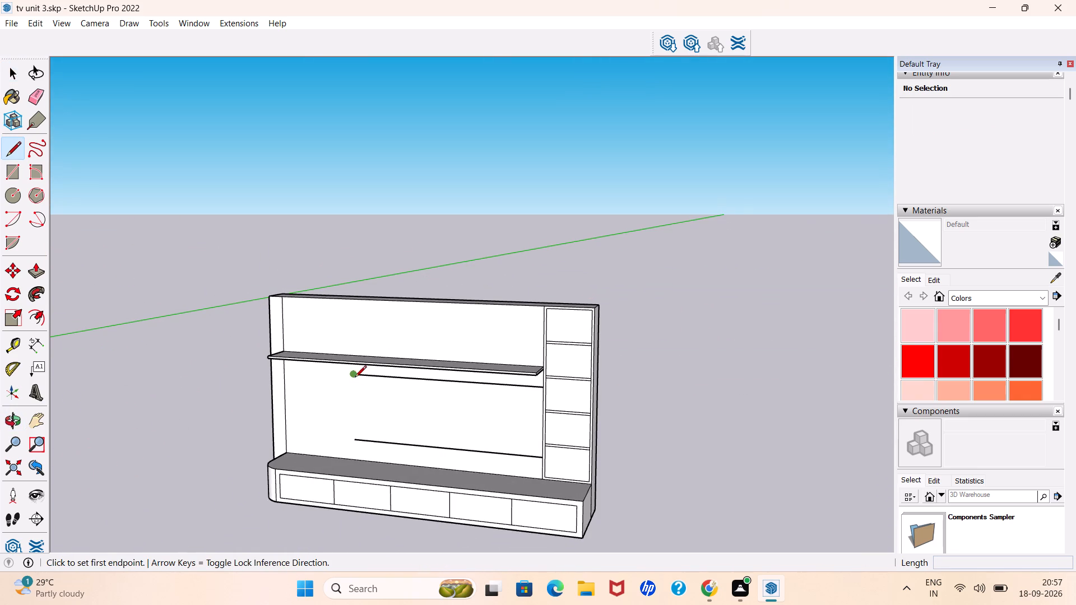
{"action": "left_click", "coordinate": [352, 376]}
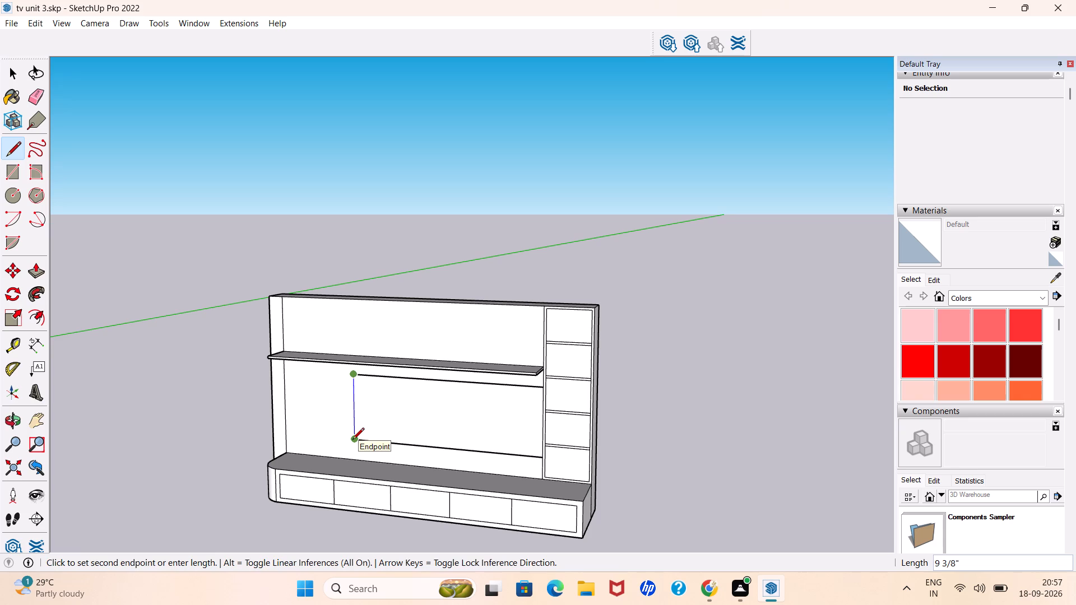
{"action": "left_click", "coordinate": [353, 440]}
{"action": "key", "text": "space"}
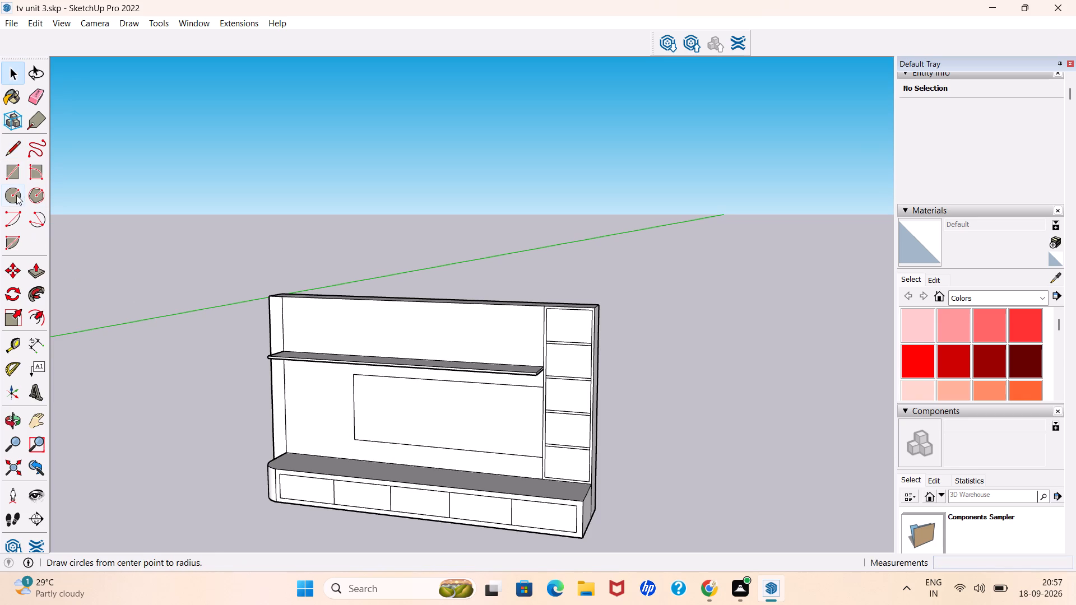
Draw a 24-sided circle of radius about 4 11/16" centred on the vertical line's midpoint, reaching its lower endpoint.
{"action": "left_click", "coordinate": [16, 195]}
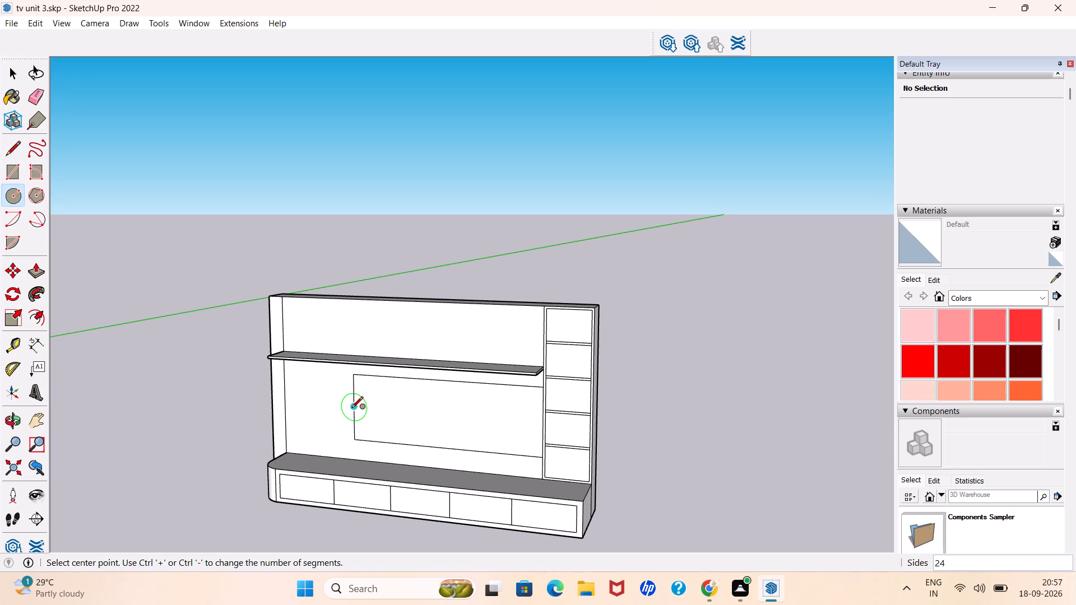
{"action": "left_click", "coordinate": [354, 408]}
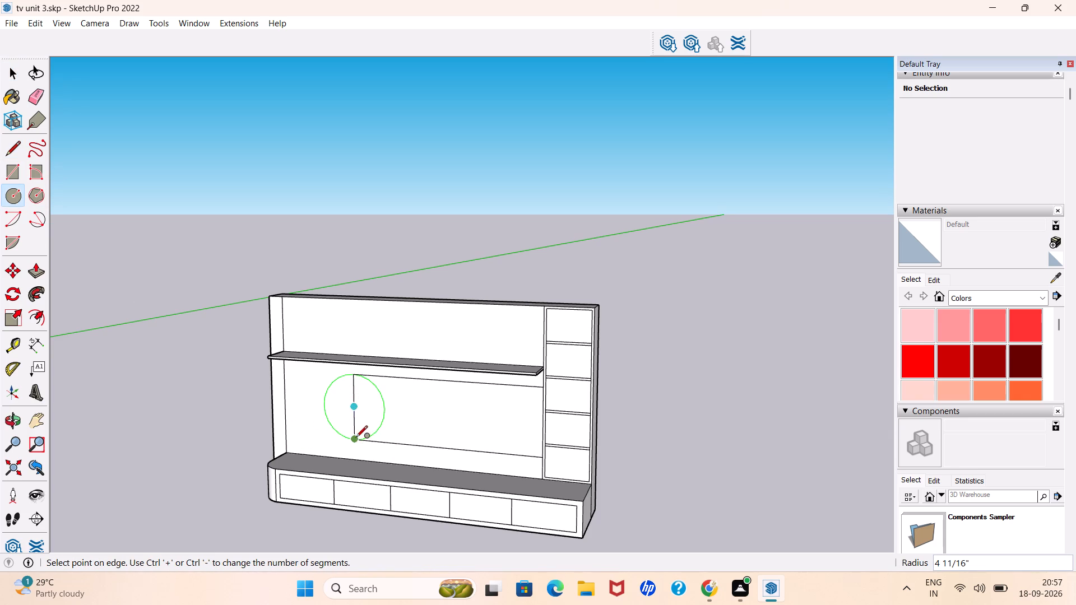
{"action": "left_click", "coordinate": [356, 441]}
{"action": "key", "text": "space"}
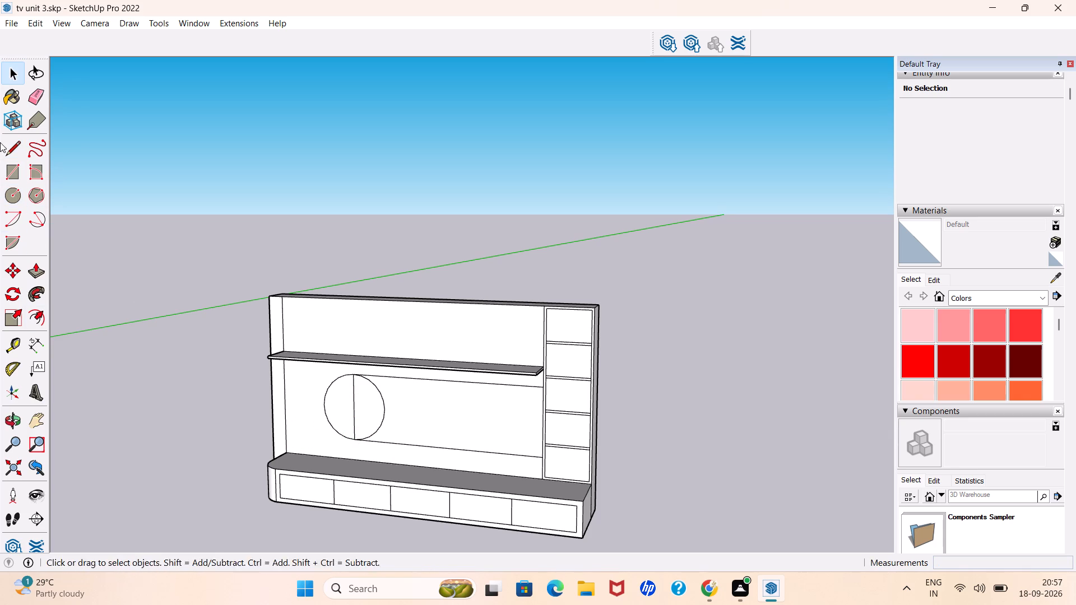
Erase the circle's inner half and the vertical line, leaving a panel outline with one semicircular end.
{"action": "left_click", "coordinate": [36, 98]}
{"action": "left_click", "coordinate": [37, 95]}
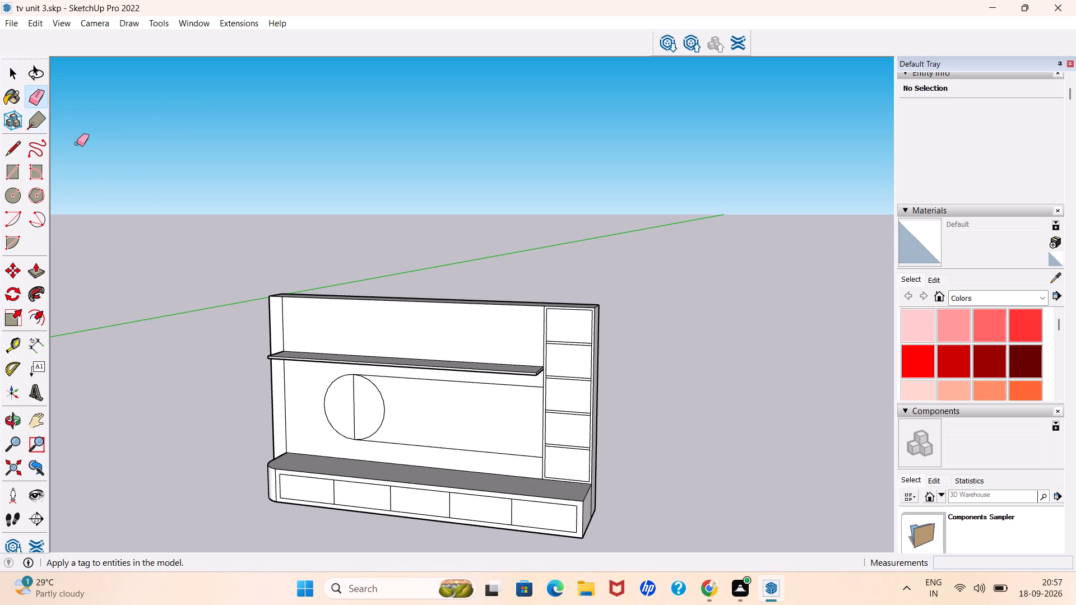
{"action": "left_click", "coordinate": [385, 408]}
{"action": "left_click", "coordinate": [355, 412]}
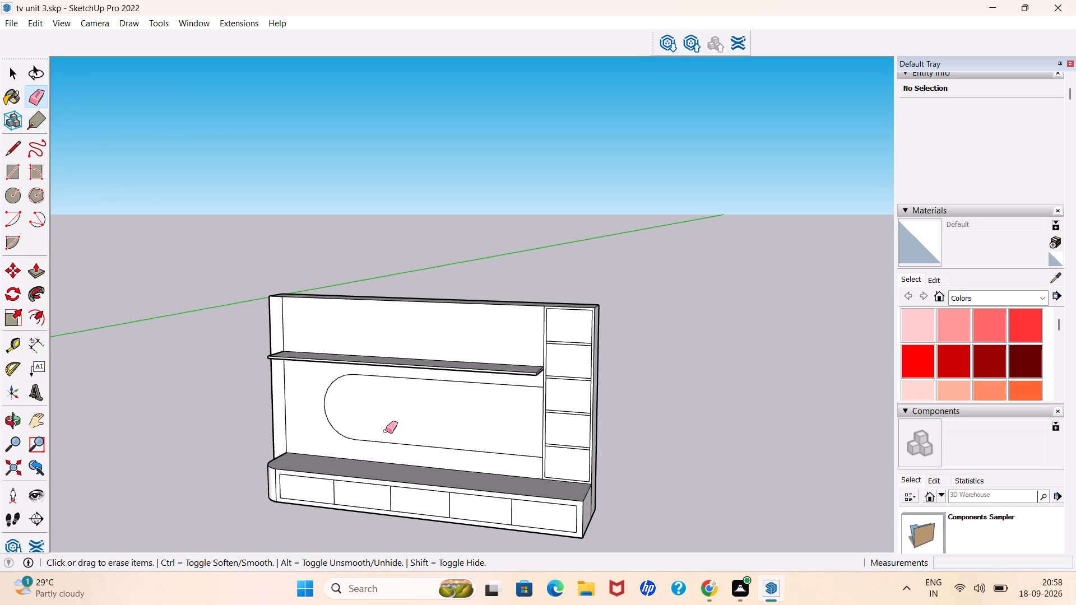
{"action": "key", "text": "space"}
Save the TV unit model.
{"action": "scroll", "coordinate": [465, 432], "scroll_direction": "down", "scroll_amount": 5}
{"action": "middle_click_drag", "start_coordinate": [437, 475], "coordinate": [527, 468]}
{"action": "key", "text": "ctrl+s"}
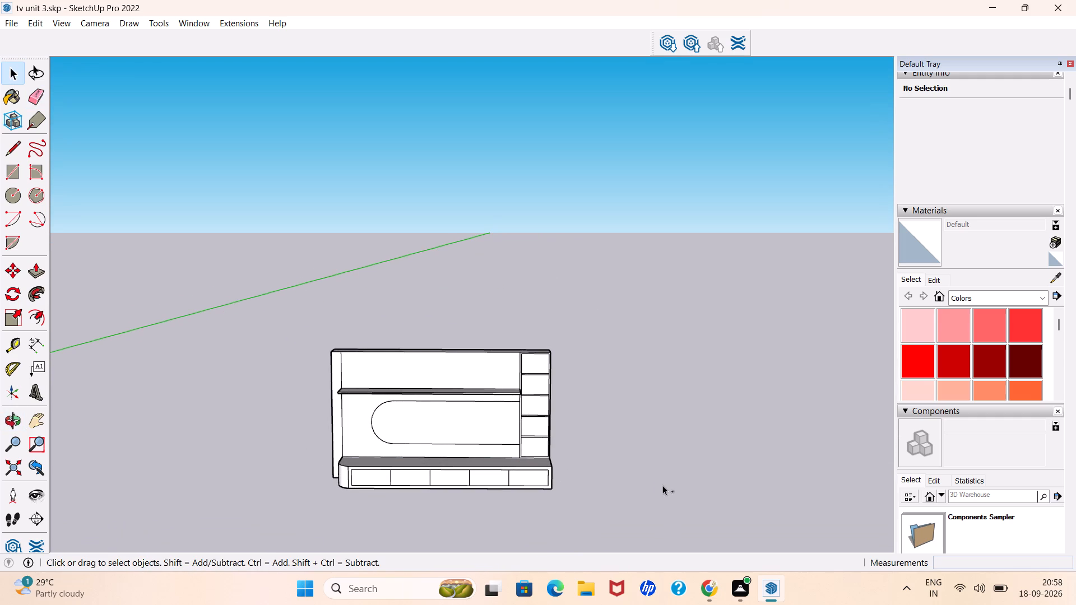
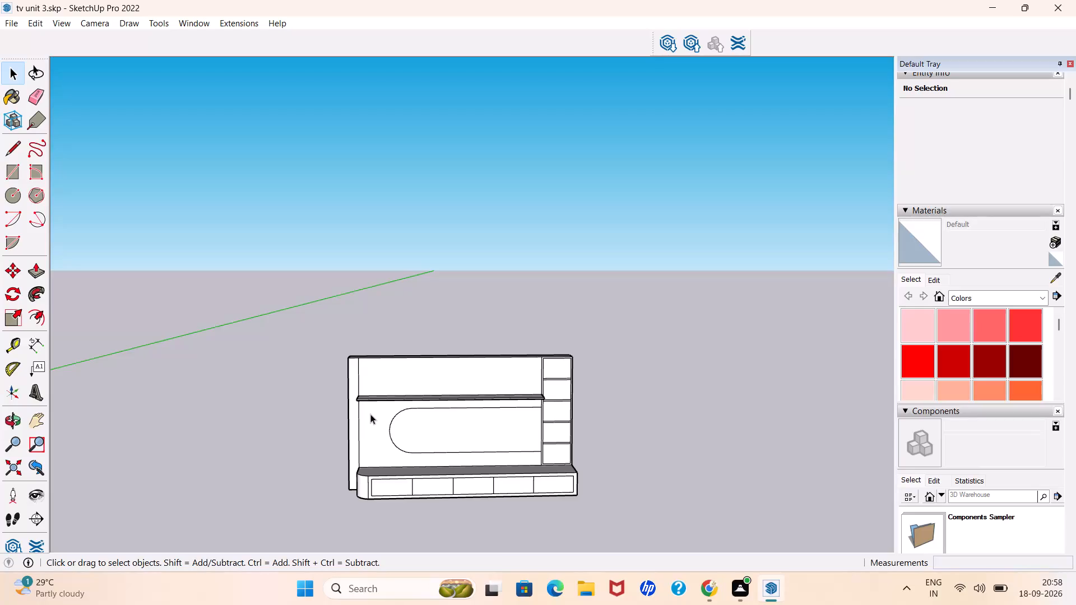
Set the inset panel's semicircular arc to 60 segments.
{"action": "scroll", "coordinate": [370, 414], "scroll_direction": "up", "scroll_amount": 2}
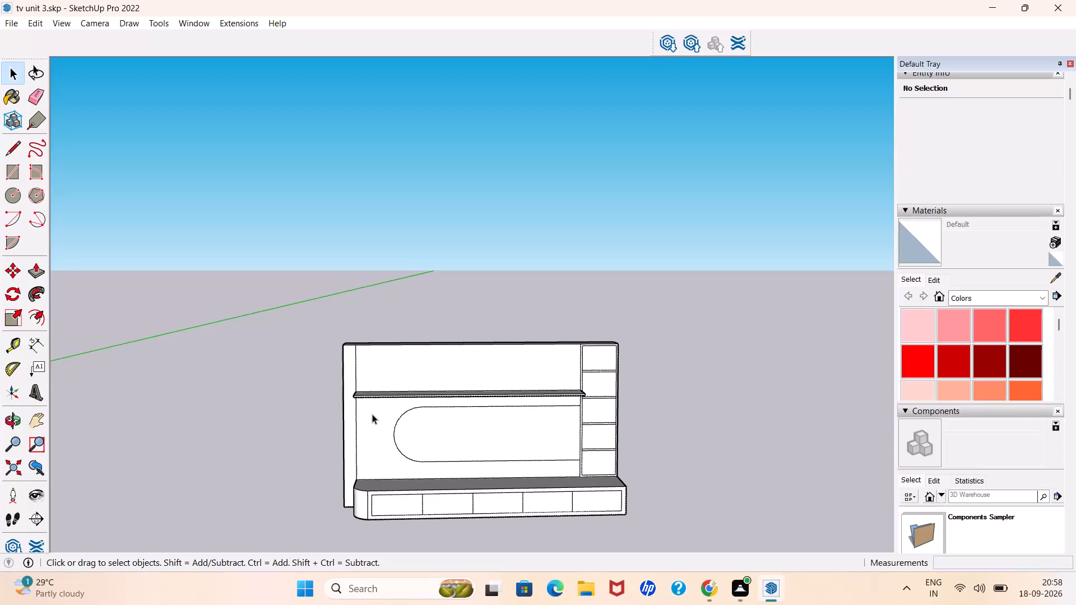
{"action": "middle_click_drag", "start_coordinate": [371, 416], "coordinate": [363, 416]}
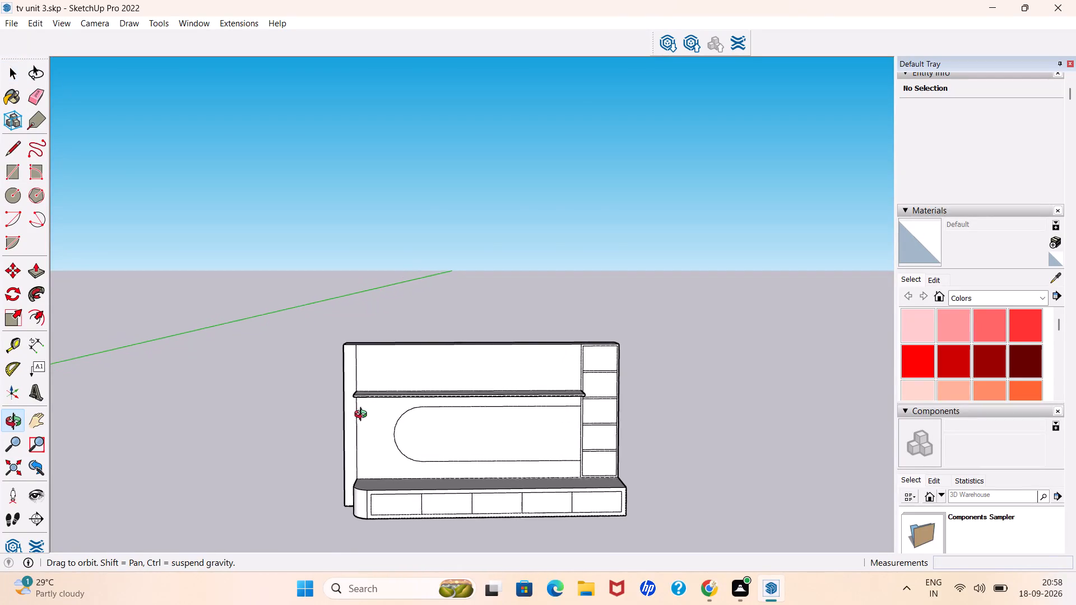
{"action": "middle_click_drag", "start_coordinate": [363, 416], "coordinate": [341, 409]}
{"action": "scroll", "coordinate": [388, 434], "scroll_direction": "down", "scroll_amount": 1}
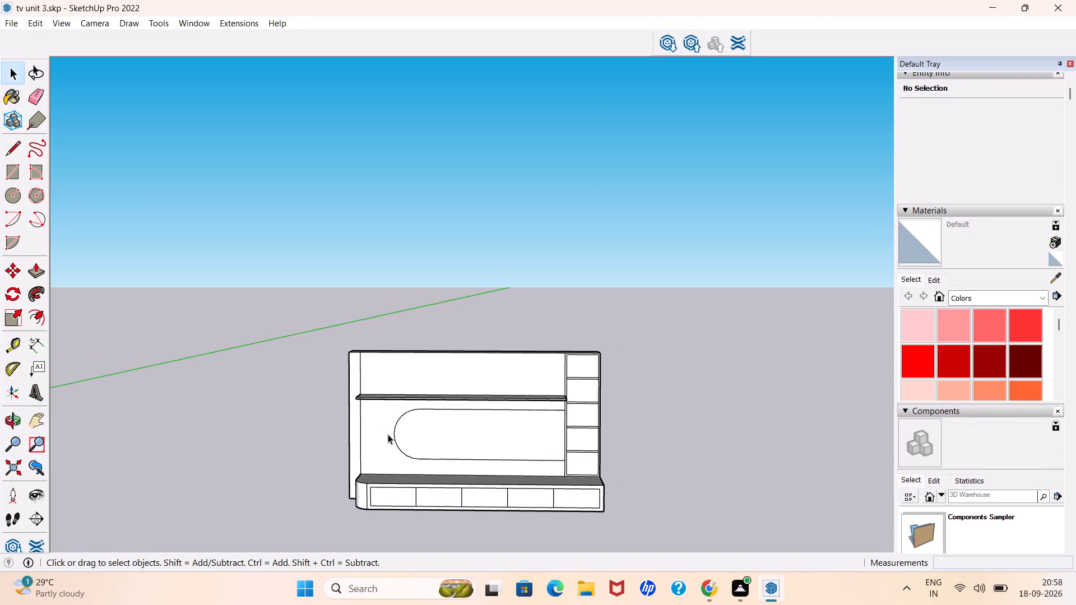
{"action": "scroll", "coordinate": [438, 428], "scroll_direction": "up", "scroll_amount": 3}
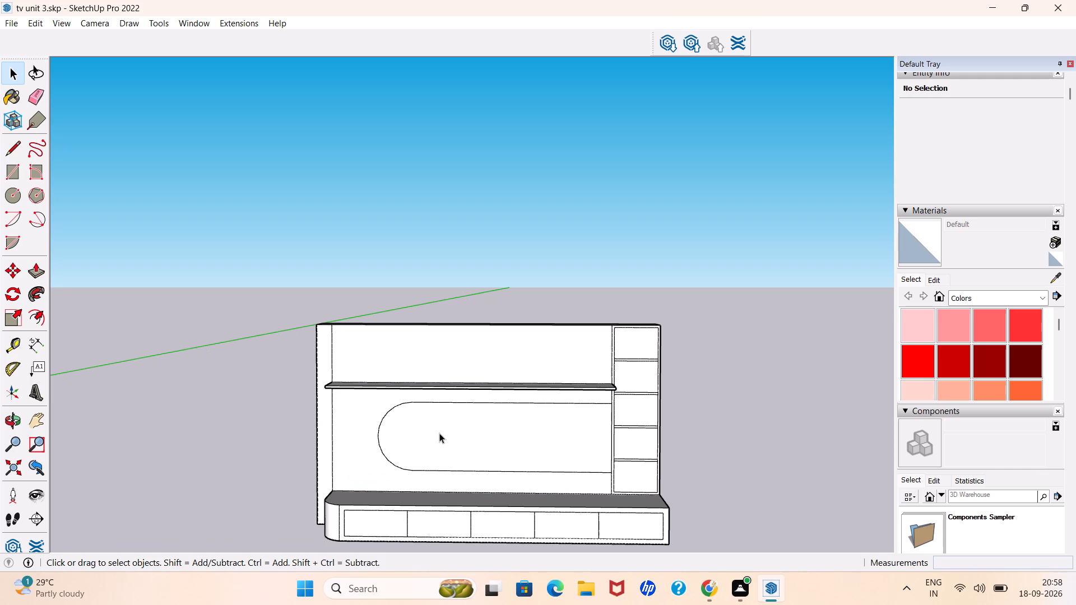
{"action": "left_click", "coordinate": [398, 466]}
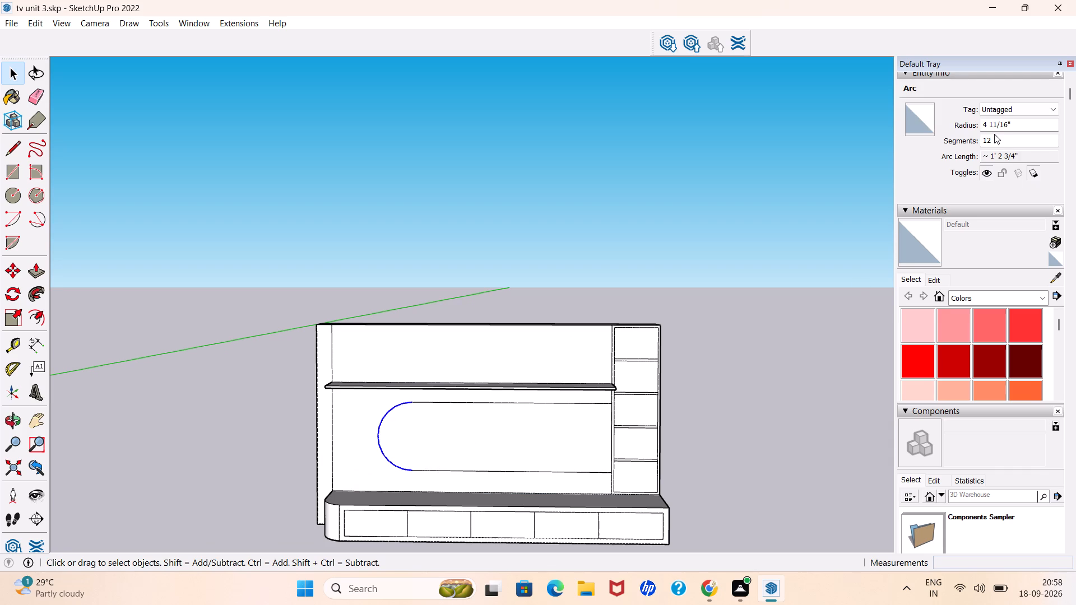
{"action": "left_click_drag", "start_coordinate": [995, 140], "coordinate": [965, 134]}
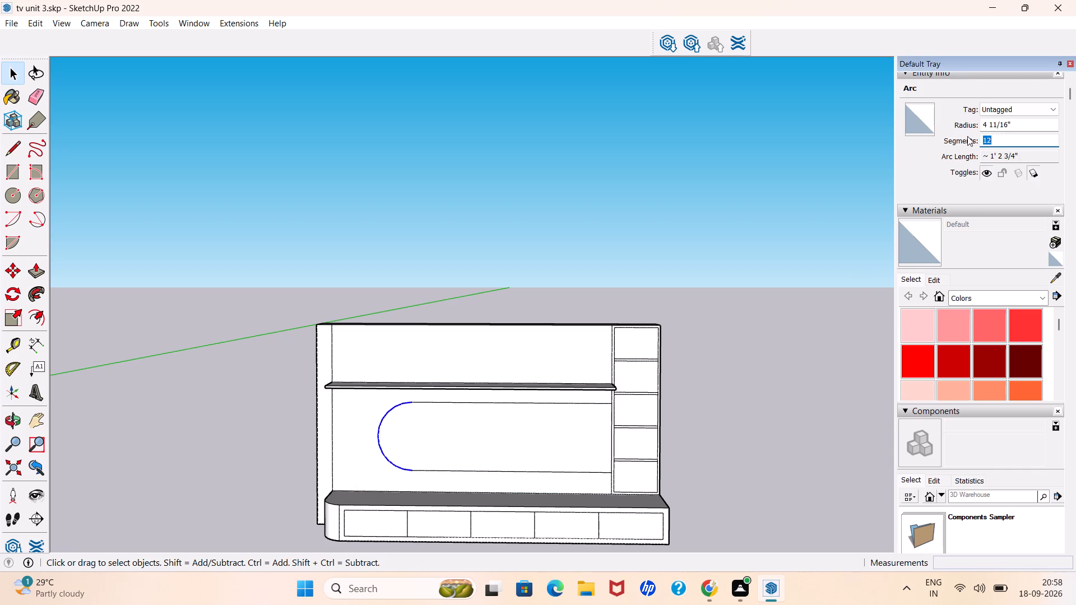
{"action": "type", "text": "60"}
{"action": "key", "text": "Return"}
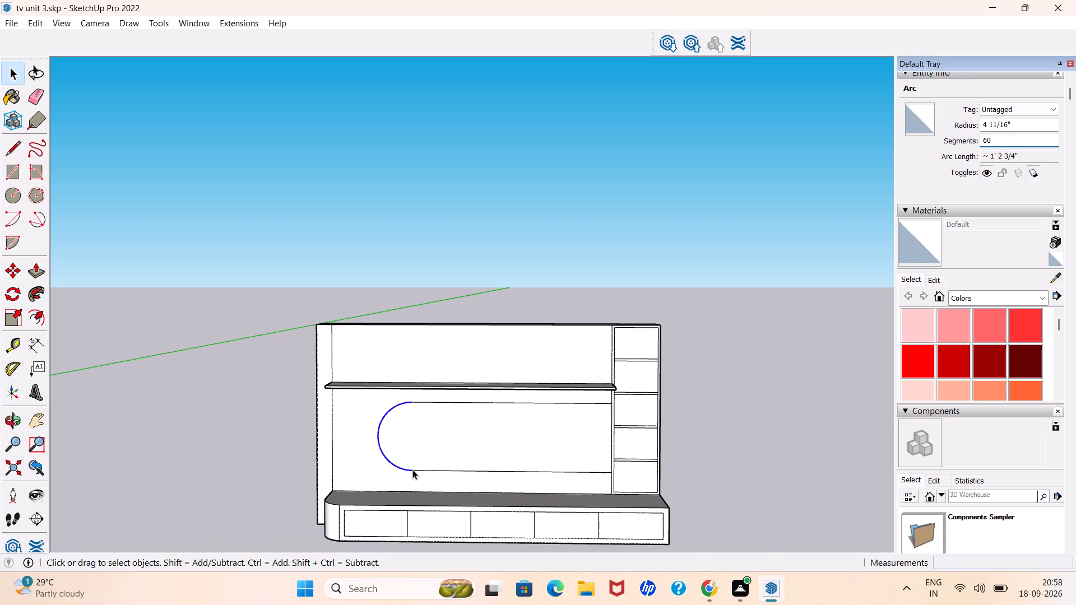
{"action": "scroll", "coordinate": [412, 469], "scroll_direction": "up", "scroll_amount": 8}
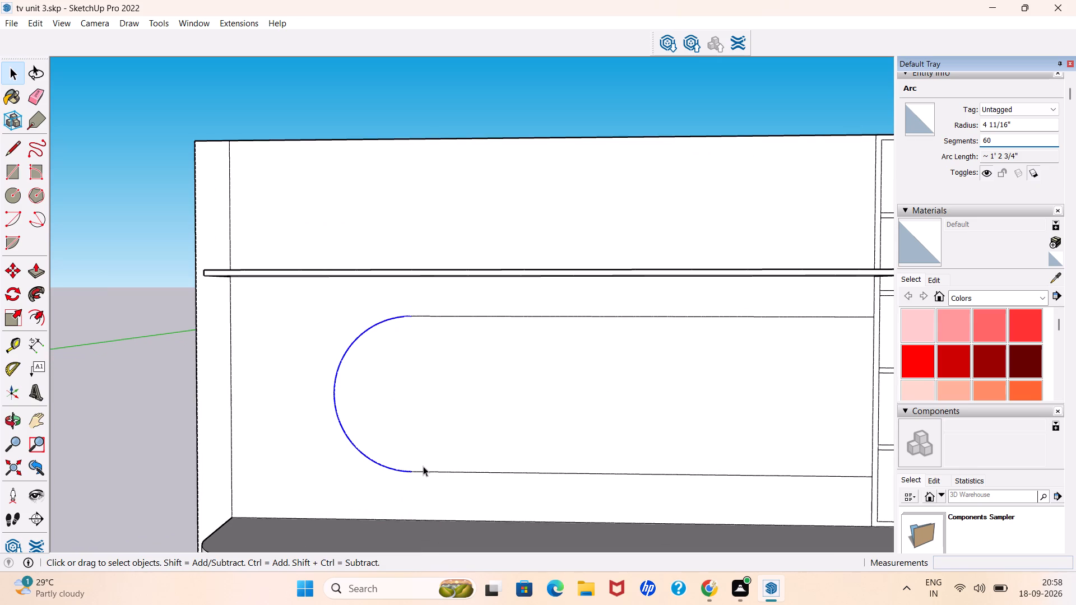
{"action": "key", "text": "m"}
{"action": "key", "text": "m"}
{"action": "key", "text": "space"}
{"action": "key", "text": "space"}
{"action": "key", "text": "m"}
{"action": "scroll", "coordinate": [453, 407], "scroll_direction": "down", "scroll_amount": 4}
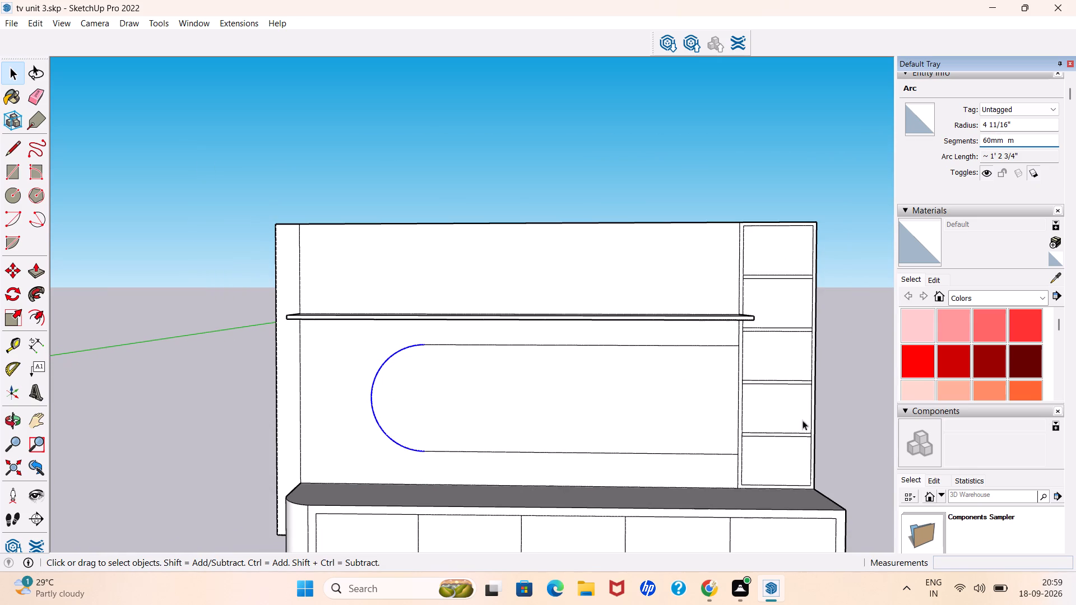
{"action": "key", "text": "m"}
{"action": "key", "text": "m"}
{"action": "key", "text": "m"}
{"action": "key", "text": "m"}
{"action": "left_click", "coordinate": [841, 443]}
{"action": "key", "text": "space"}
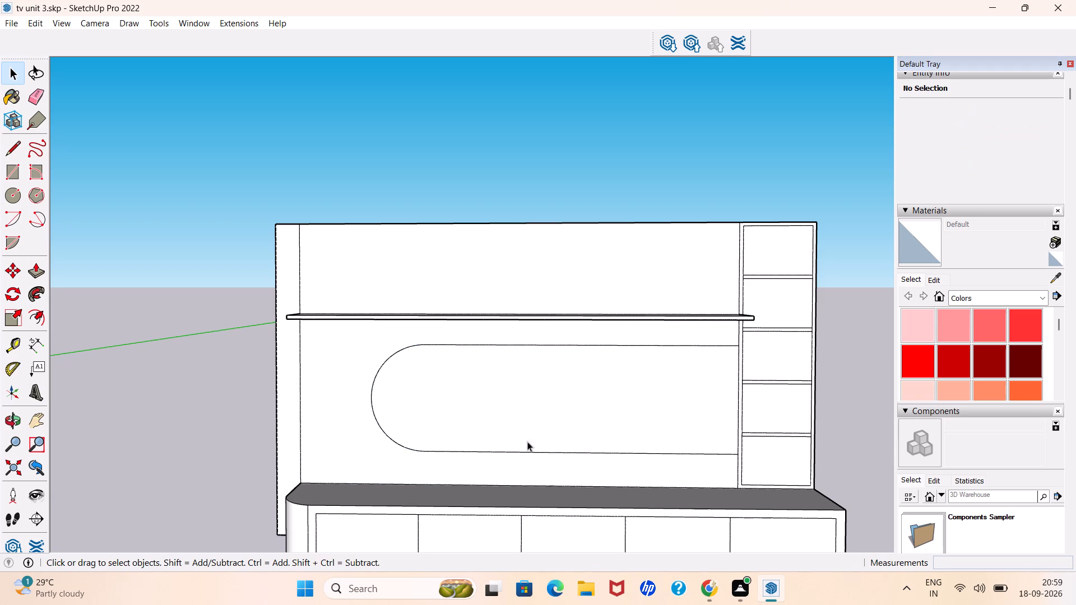
Move the semicircular arc about 4" horizontally toward the side strip, shortening the inset panel outline.
{"action": "left_click", "coordinate": [392, 438]}
{"action": "key", "text": "m"}
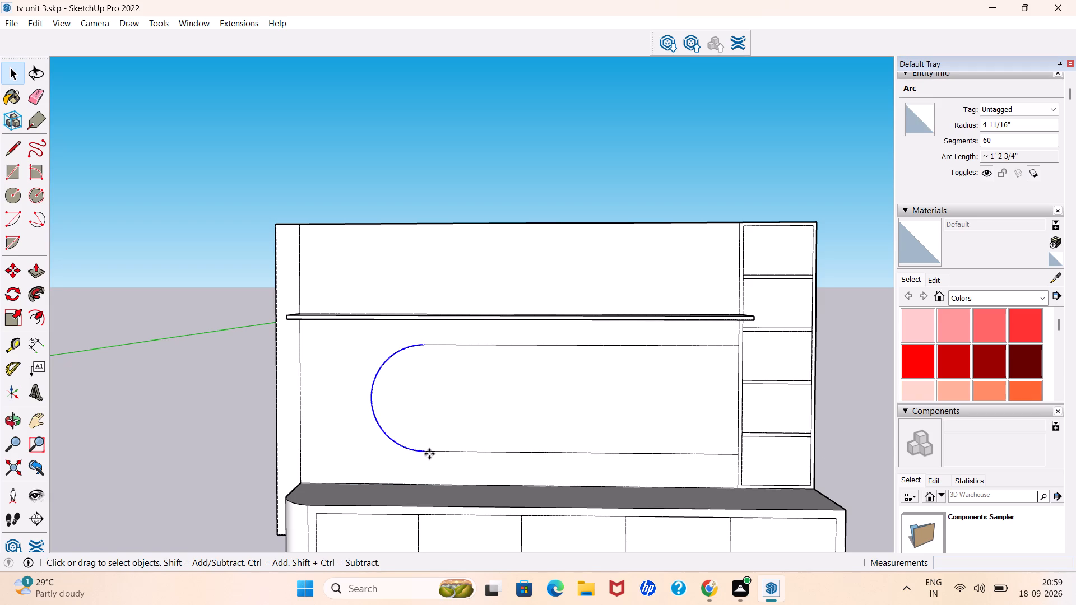
{"action": "left_click", "coordinate": [425, 453]}
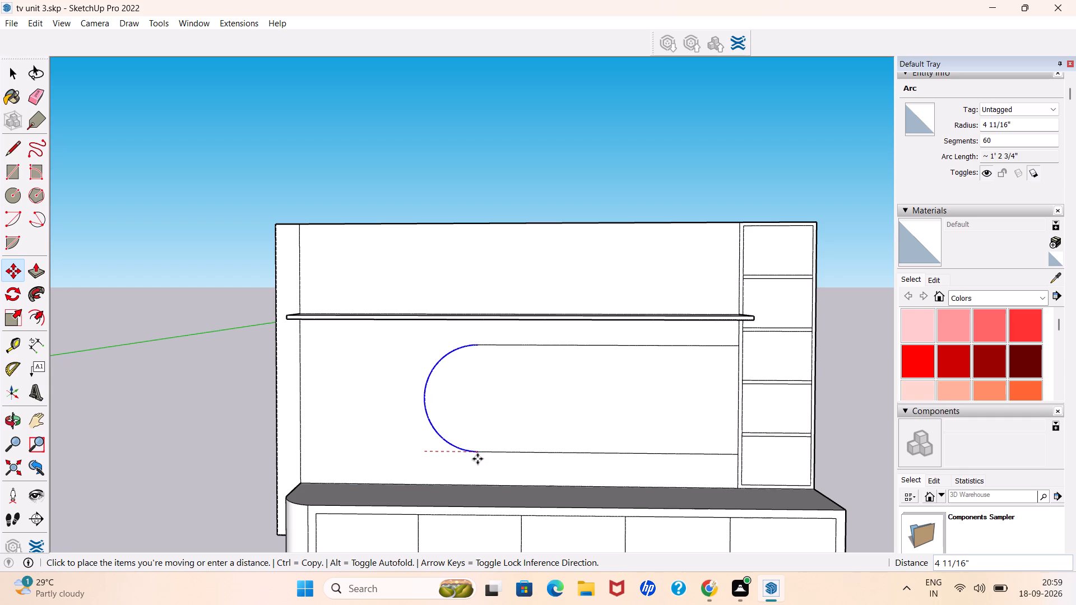
{"action": "left_click", "coordinate": [473, 459]}
{"action": "key", "text": "space"}
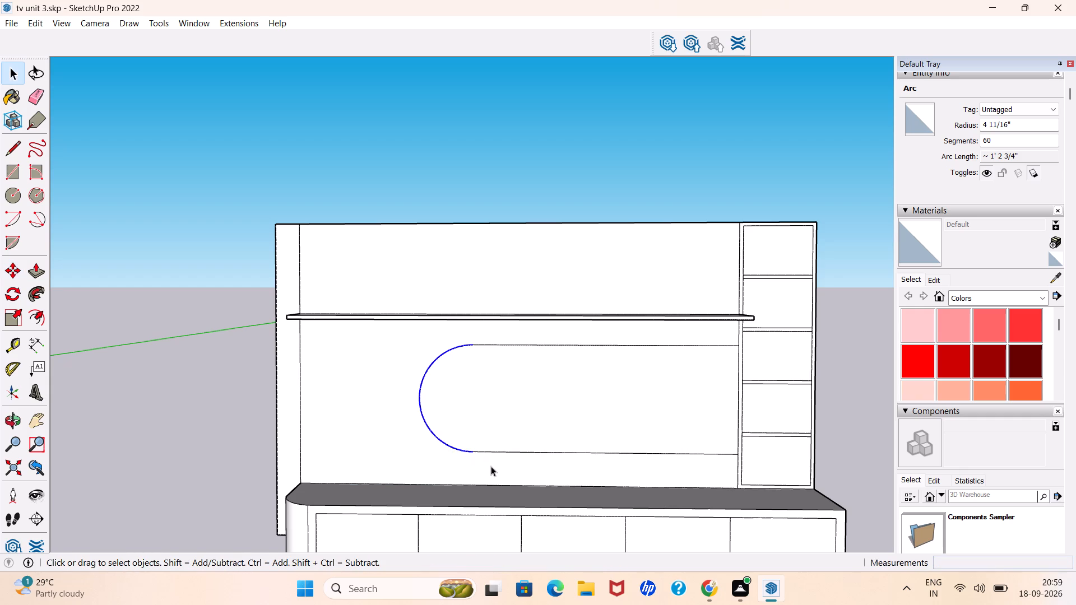
{"action": "scroll", "coordinate": [491, 466], "scroll_direction": "down", "scroll_amount": 5}
{"action": "left_click", "coordinate": [770, 458]}
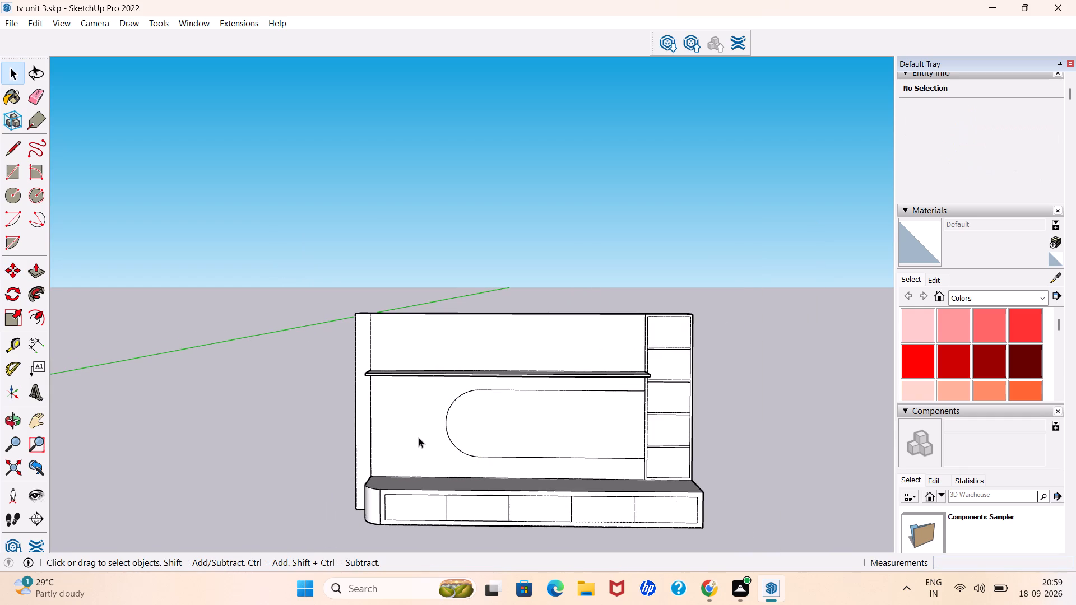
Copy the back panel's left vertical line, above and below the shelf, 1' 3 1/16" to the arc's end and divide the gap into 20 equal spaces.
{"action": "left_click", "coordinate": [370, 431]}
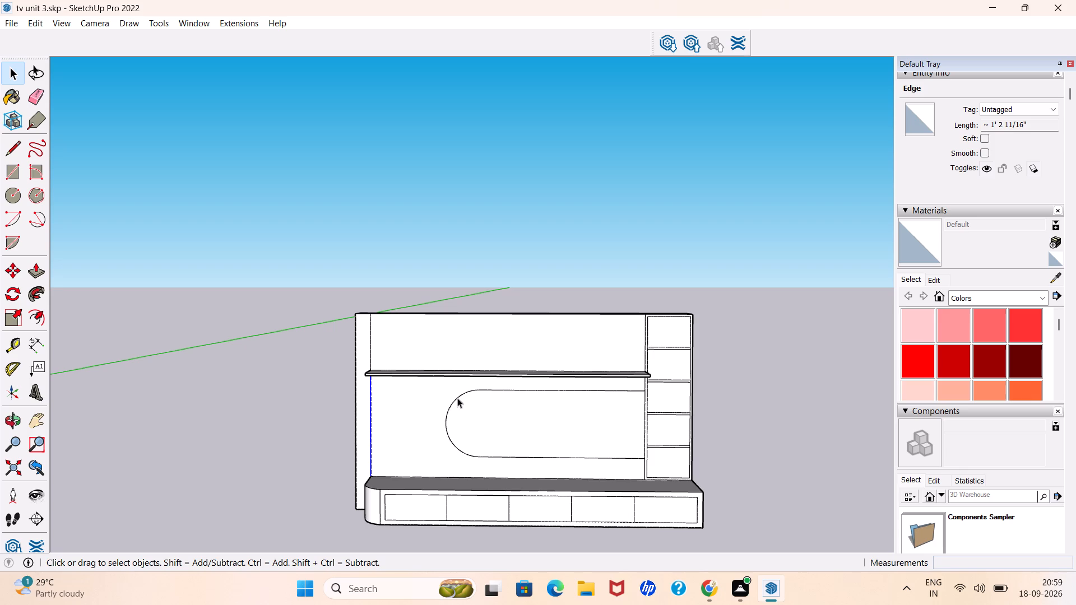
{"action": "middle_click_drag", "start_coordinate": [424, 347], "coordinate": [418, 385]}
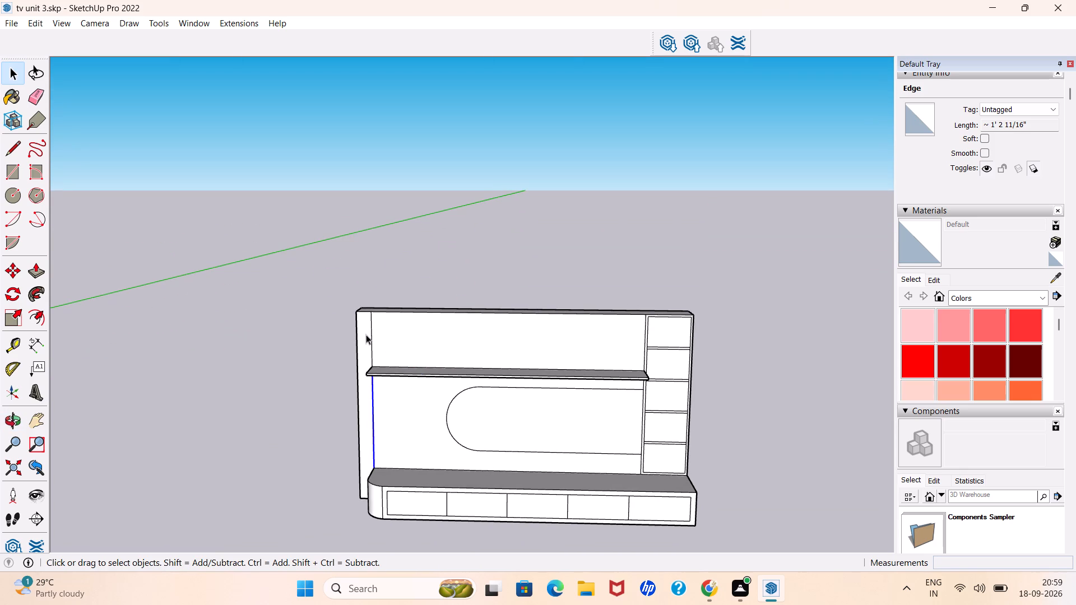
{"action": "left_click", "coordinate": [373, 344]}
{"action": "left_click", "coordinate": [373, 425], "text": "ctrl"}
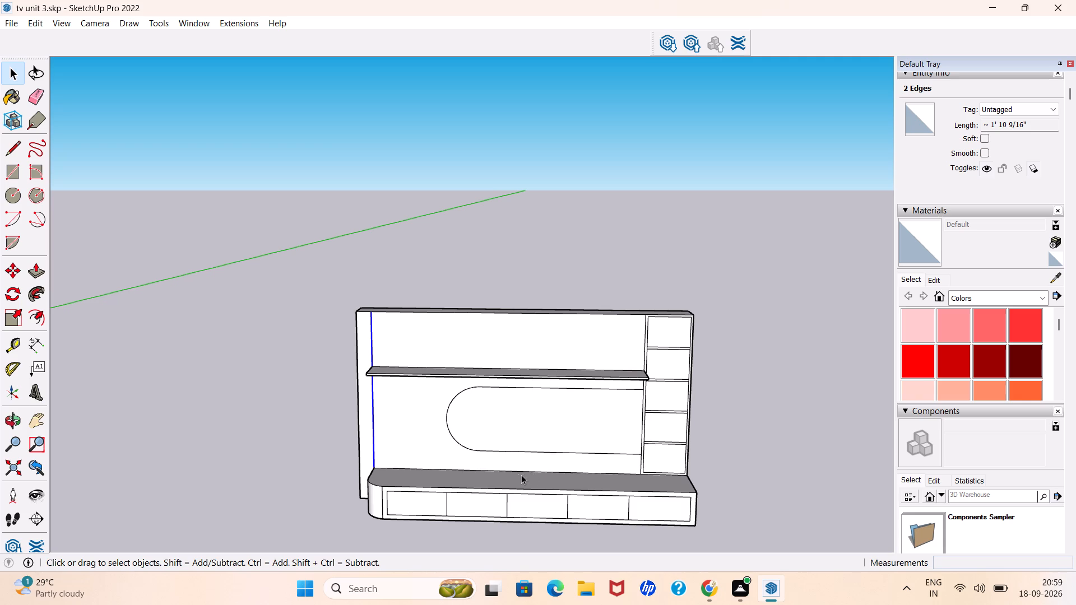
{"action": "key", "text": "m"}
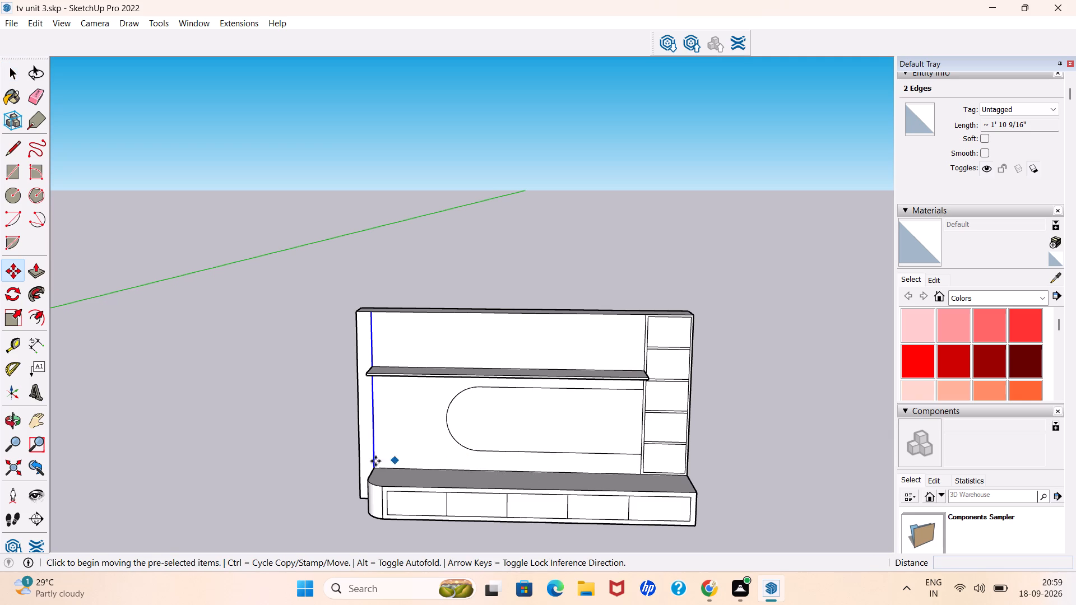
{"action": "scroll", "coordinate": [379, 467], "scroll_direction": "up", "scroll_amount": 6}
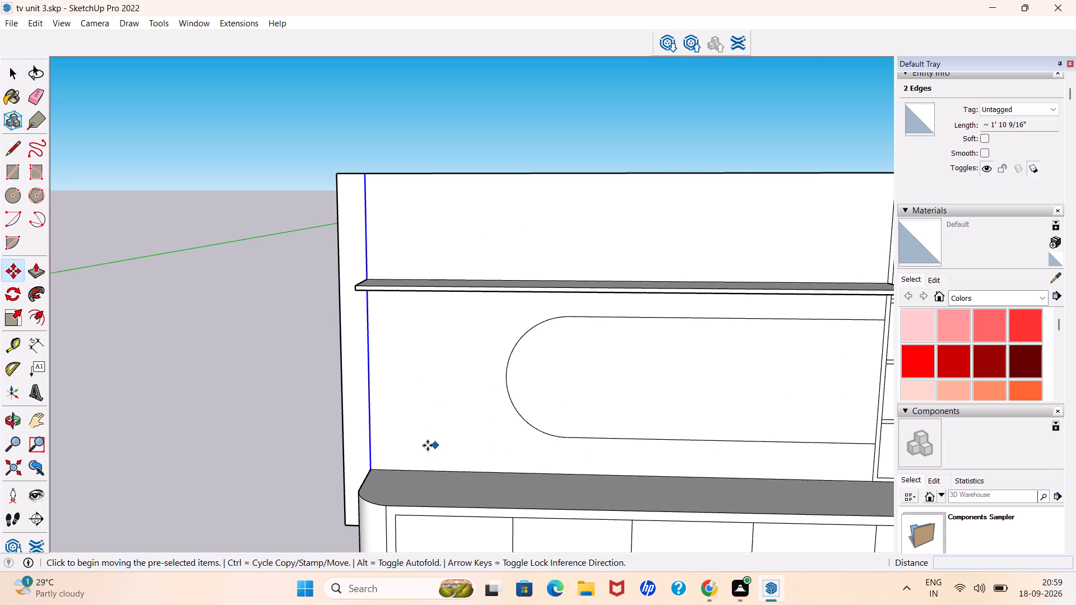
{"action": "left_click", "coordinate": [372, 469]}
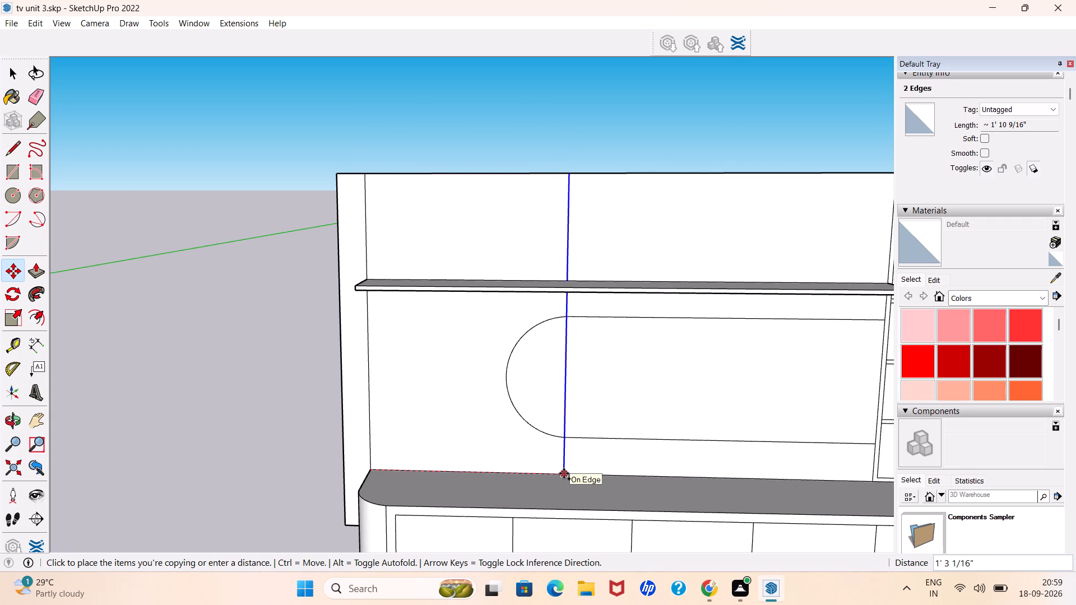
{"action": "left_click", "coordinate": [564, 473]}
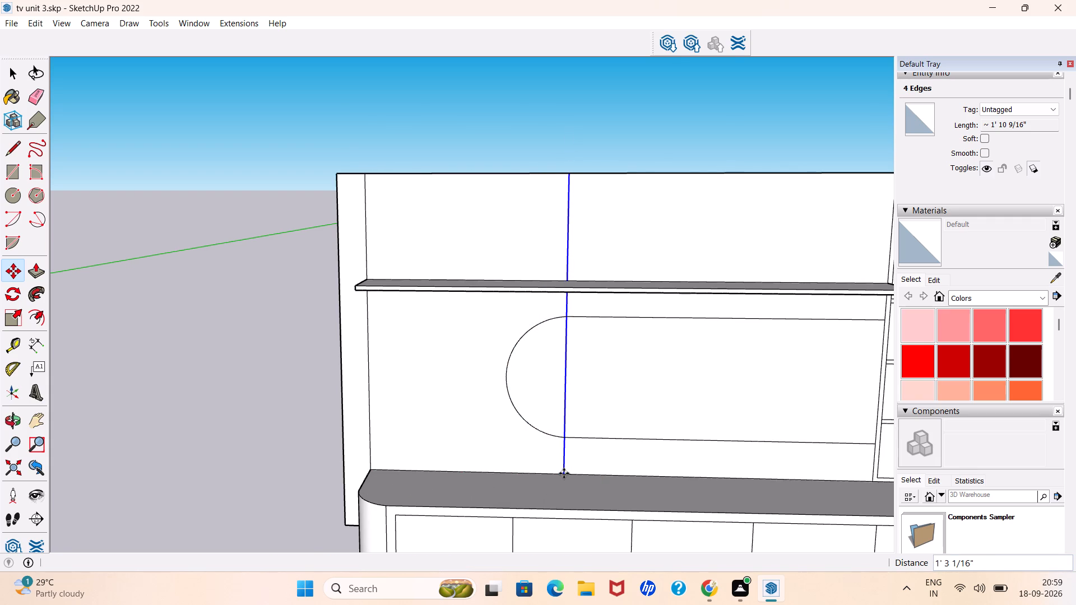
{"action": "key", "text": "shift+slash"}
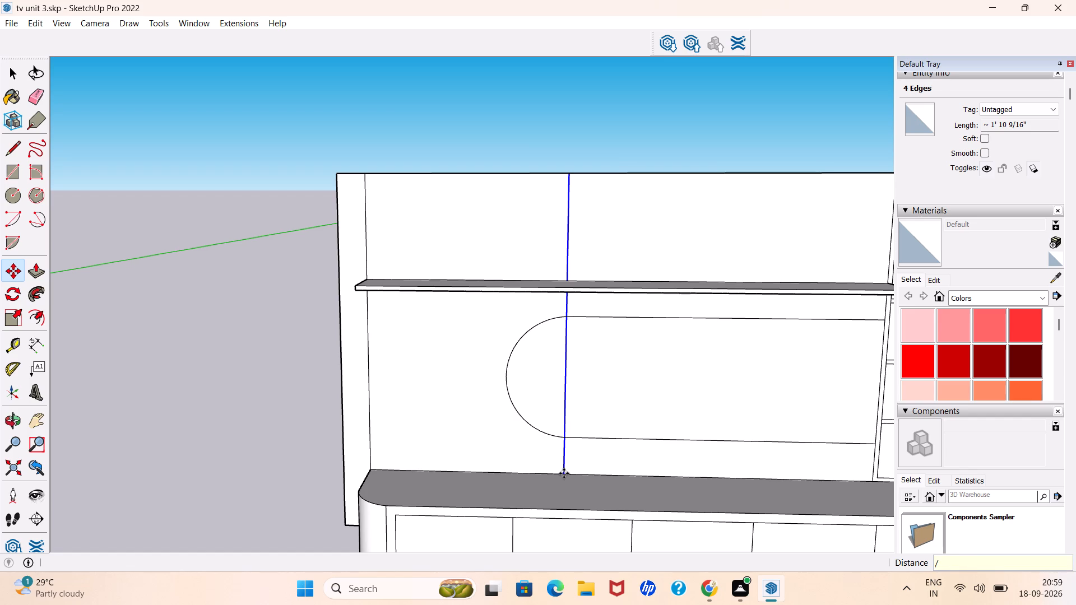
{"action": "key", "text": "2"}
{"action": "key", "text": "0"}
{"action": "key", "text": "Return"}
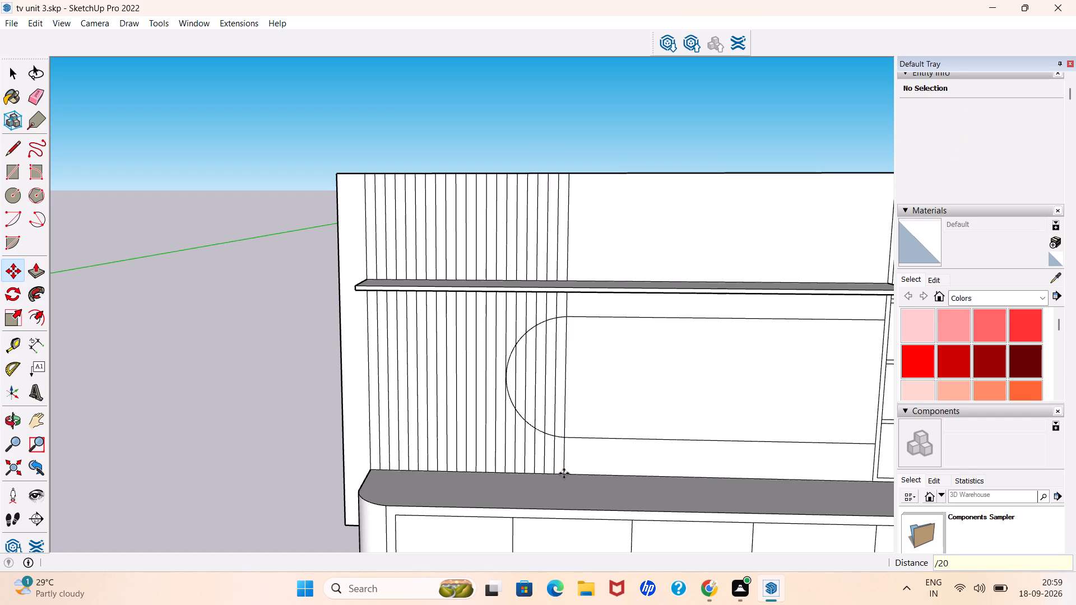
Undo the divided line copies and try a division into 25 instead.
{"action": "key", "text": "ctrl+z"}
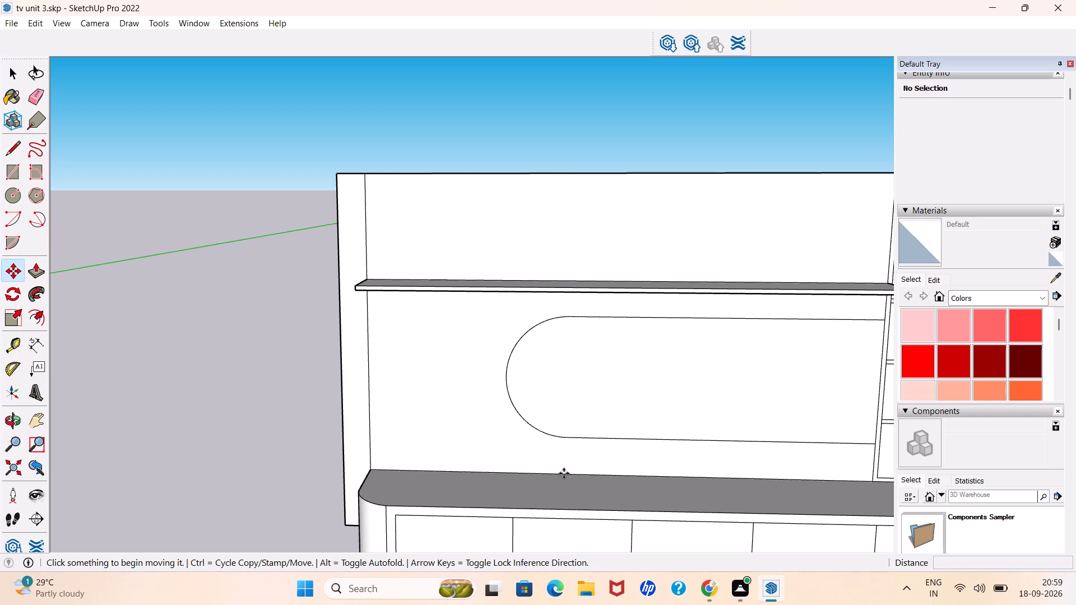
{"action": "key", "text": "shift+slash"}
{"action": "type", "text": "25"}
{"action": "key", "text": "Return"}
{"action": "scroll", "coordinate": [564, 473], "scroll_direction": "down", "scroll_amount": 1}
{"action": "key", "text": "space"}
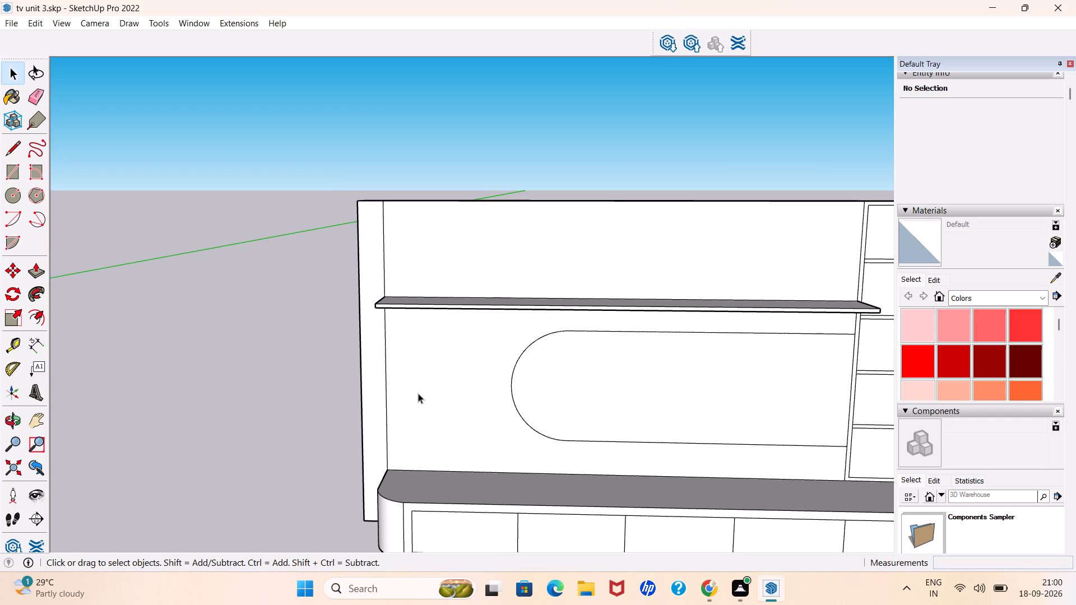
Copy the back panel's side vertical line, above and below the shelf, about 1' 3 1/4" to the arc's end and divide into 25 spaces.
{"action": "left_click", "coordinate": [386, 438]}
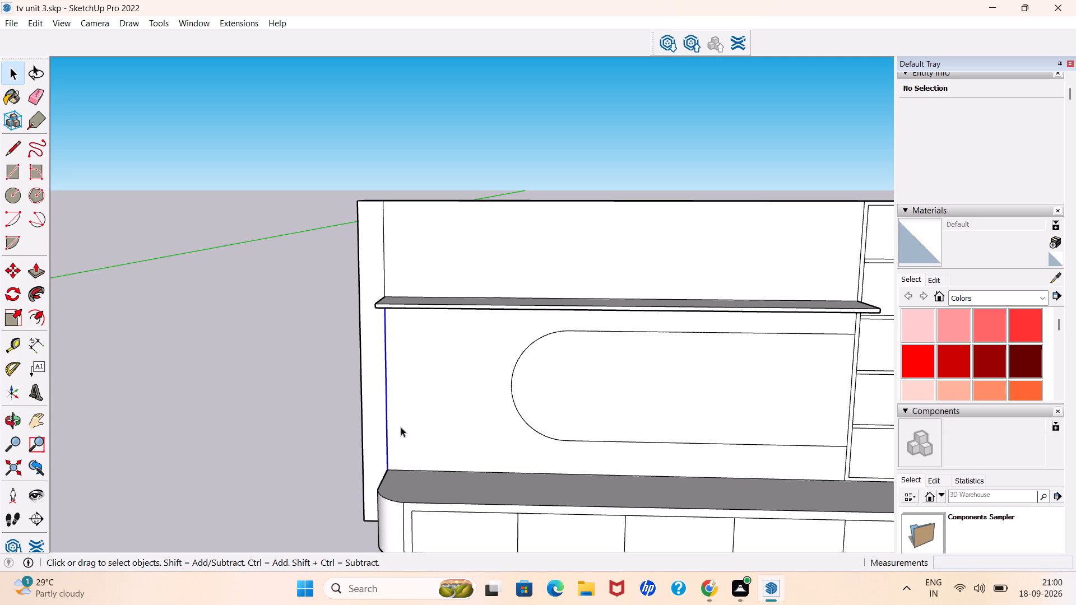
{"action": "left_click", "coordinate": [384, 274], "text": "ctrl"}
{"action": "key", "text": "m"}
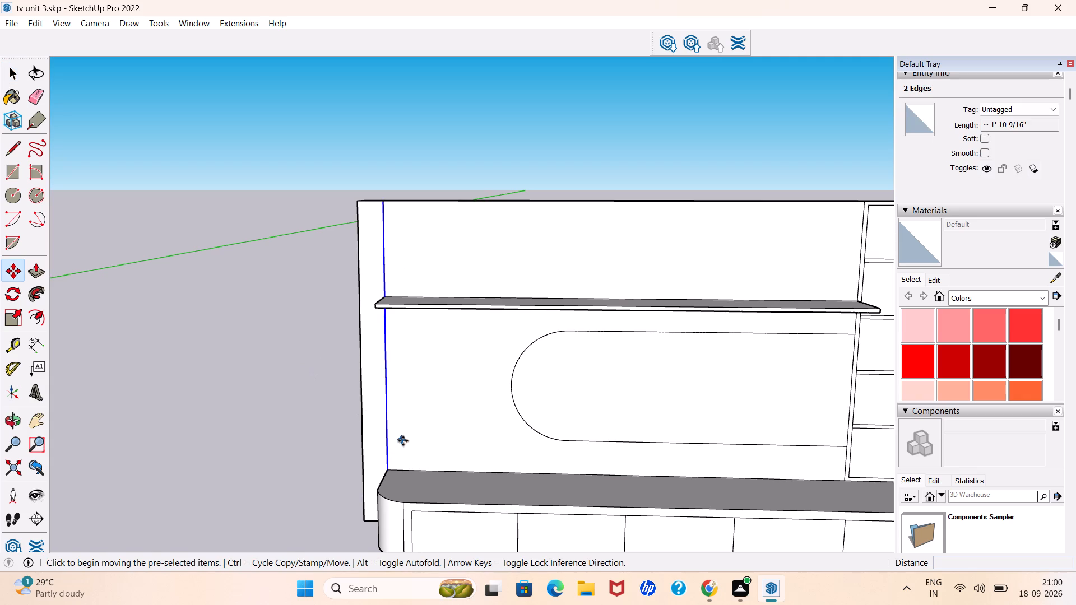
{"action": "left_click", "coordinate": [389, 470]}
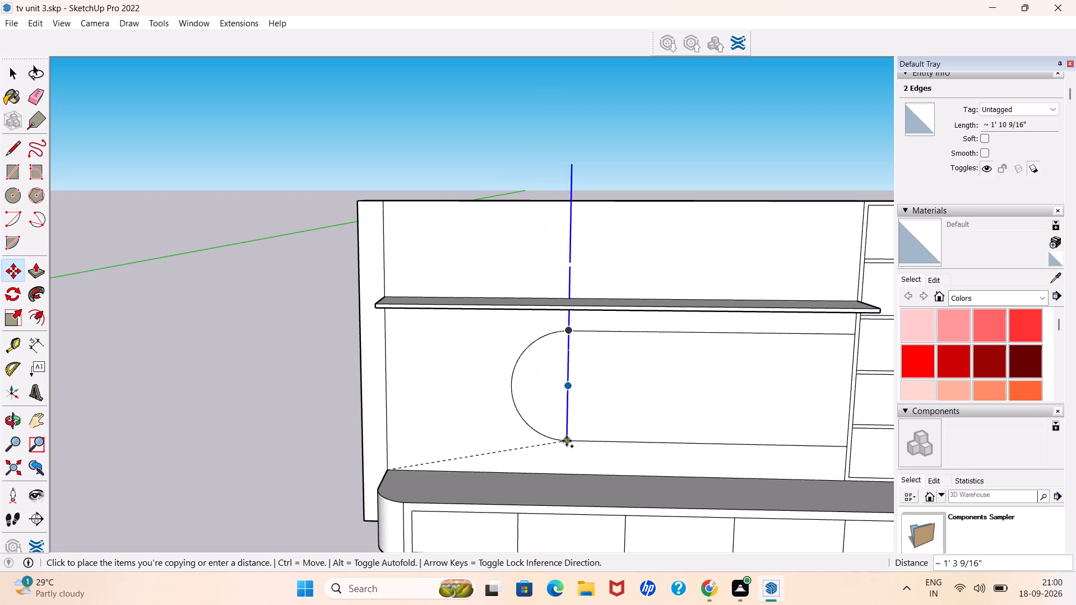
{"action": "left_click", "coordinate": [567, 474]}
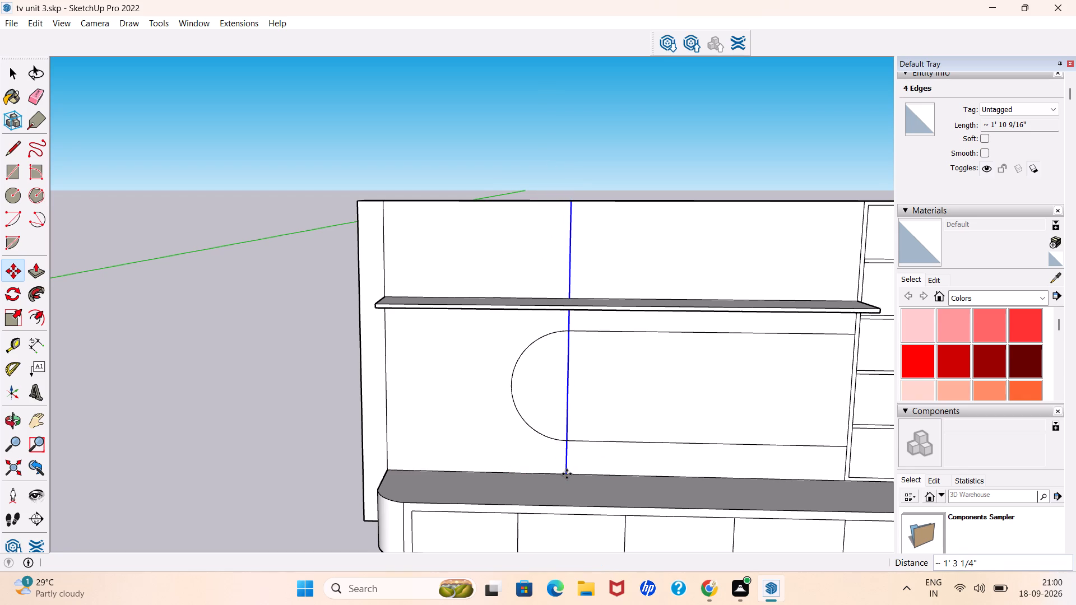
{"action": "key", "text": "shift+slash"}
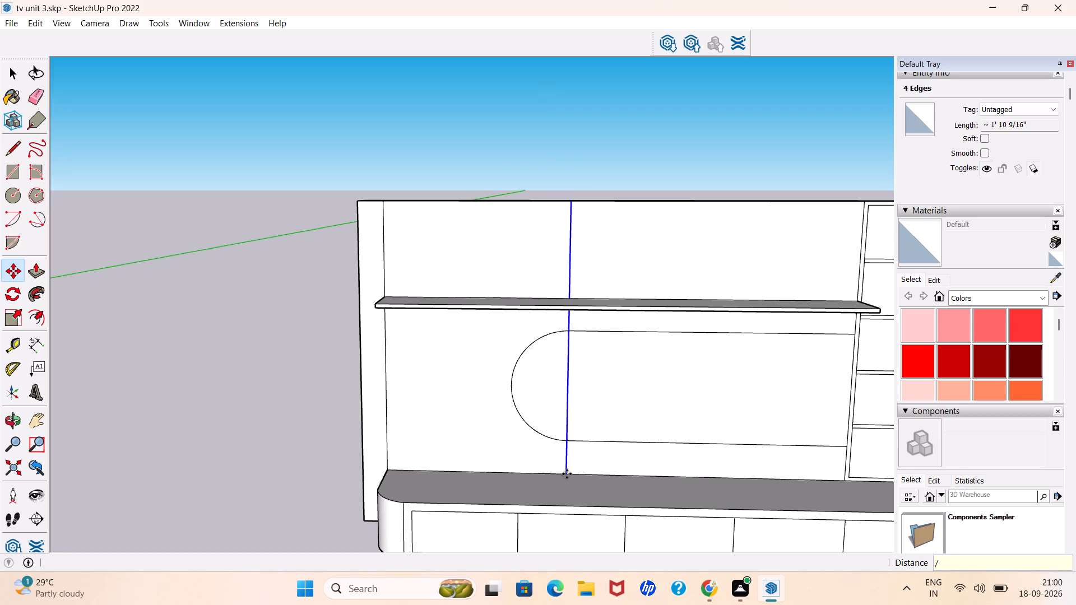
{"action": "key", "text": "3"}
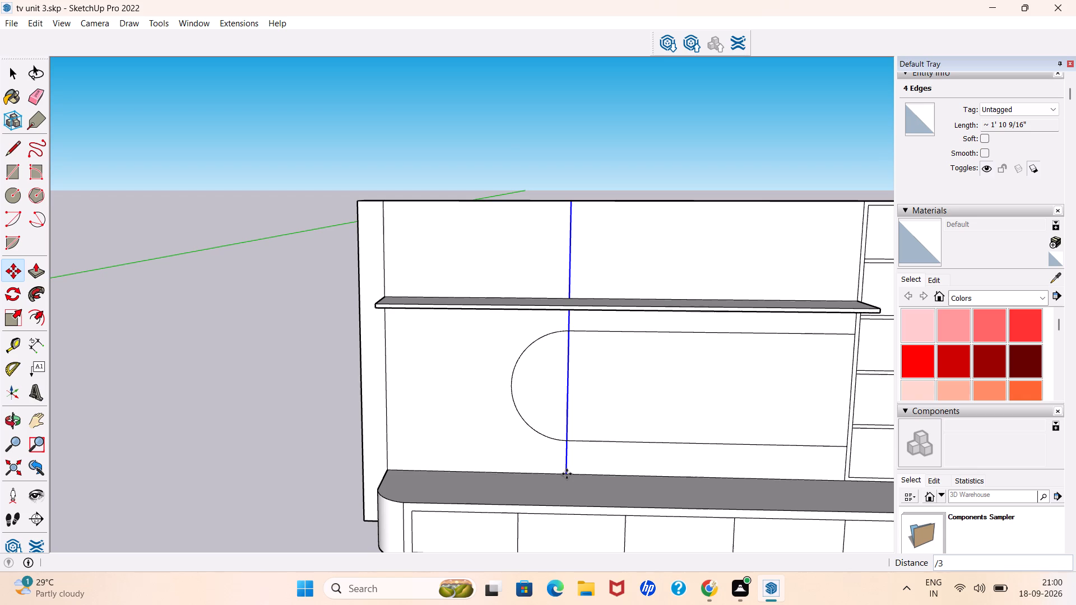
{"action": "key", "text": "BackSpace"}
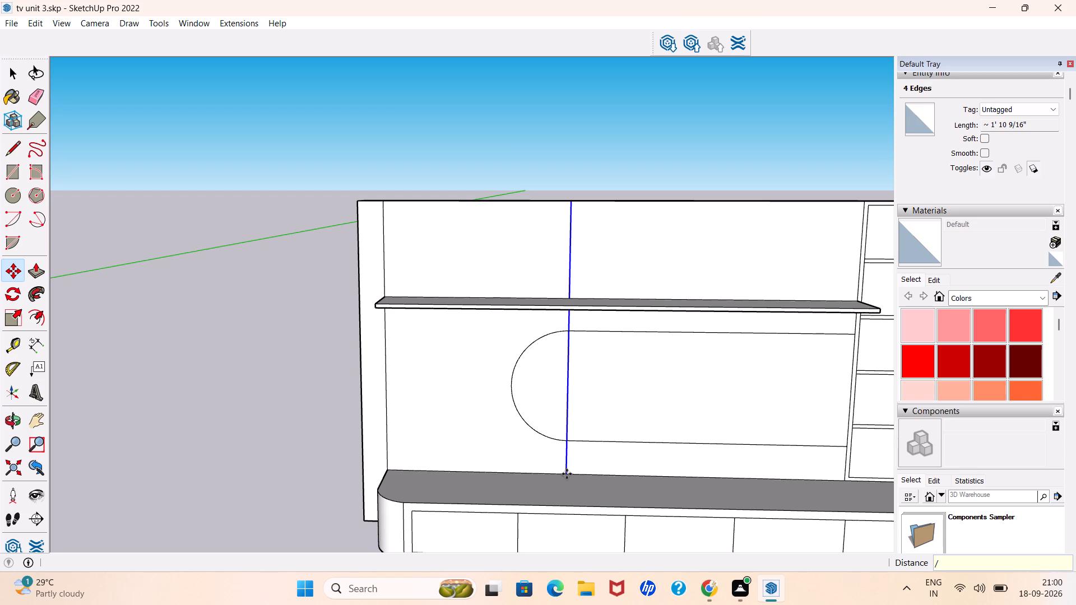
{"action": "type", "text": "25"}
{"action": "key", "text": "Return"}
{"action": "key", "text": "space"}
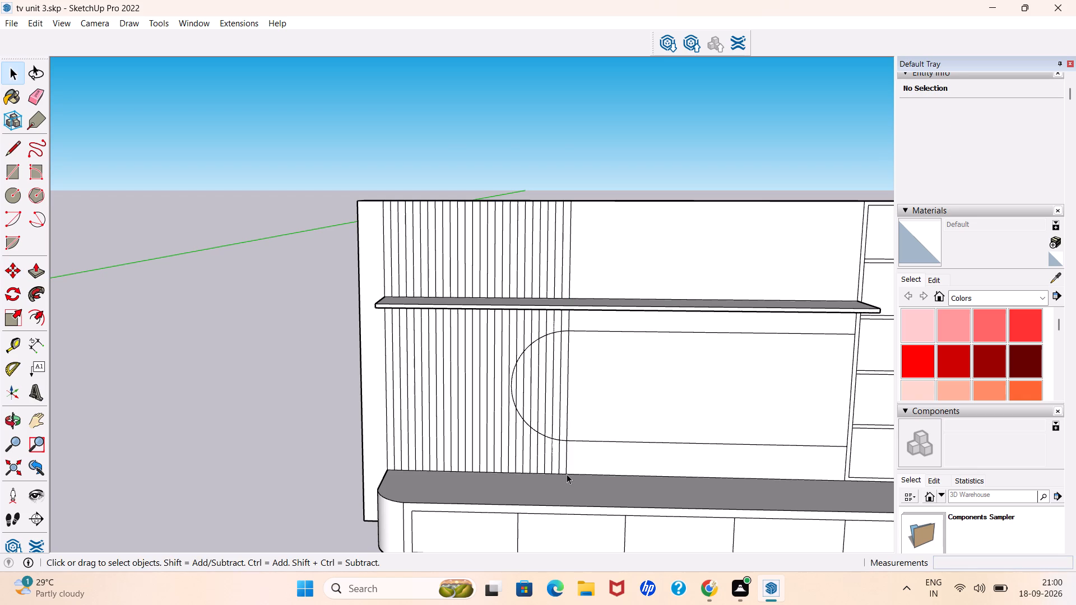
Erase the slat line segments that cross the inside of the round-ended inset panel.
{"action": "scroll", "coordinate": [390, 390], "scroll_direction": "down", "scroll_amount": 1}
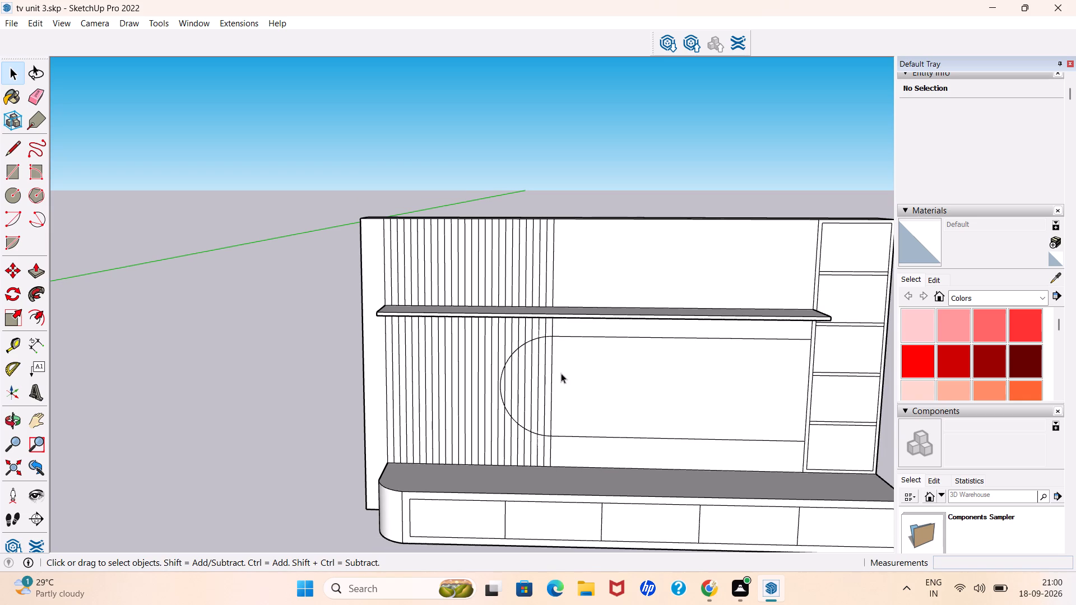
{"action": "scroll", "coordinate": [551, 366], "scroll_direction": "up", "scroll_amount": 4}
{"action": "key", "text": "e"}
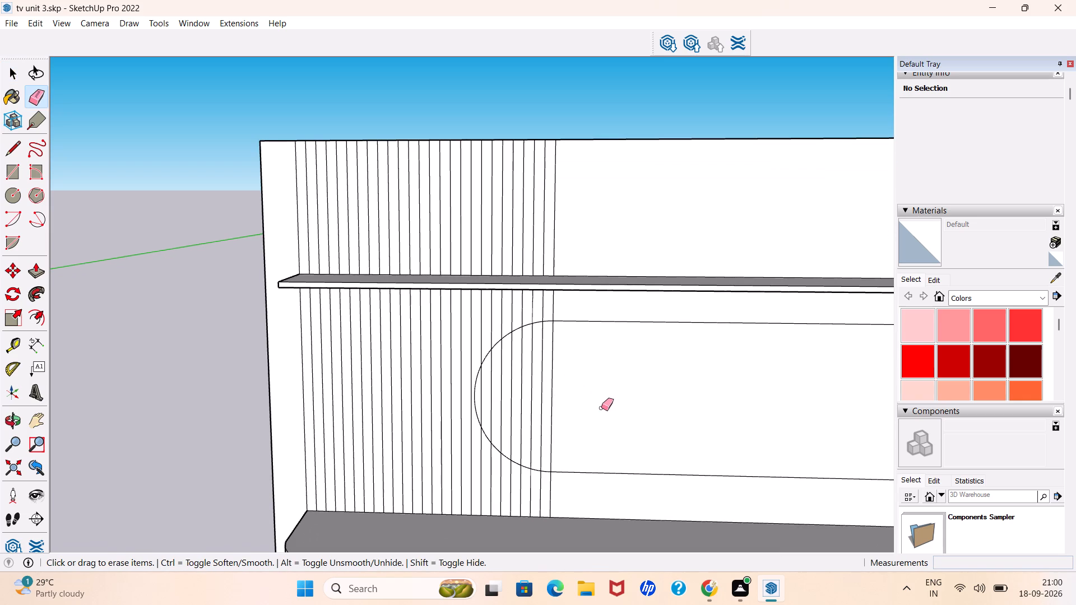
{"action": "left_click_drag", "start_coordinate": [601, 408], "coordinate": [481, 383]}
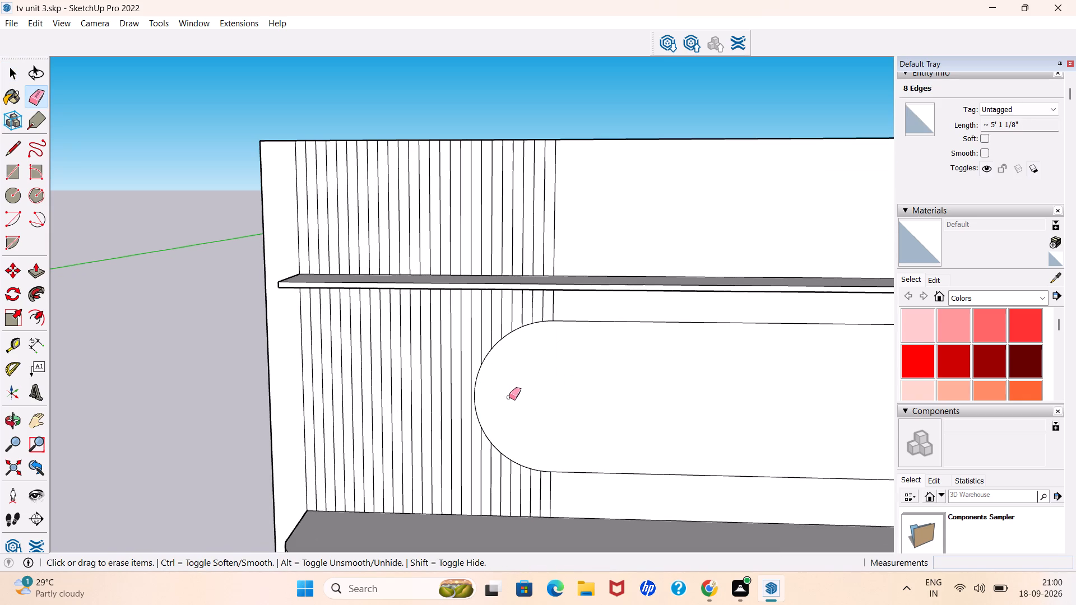
{"action": "scroll", "coordinate": [531, 405], "scroll_direction": "down", "scroll_amount": 4}
{"action": "key", "text": "space"}
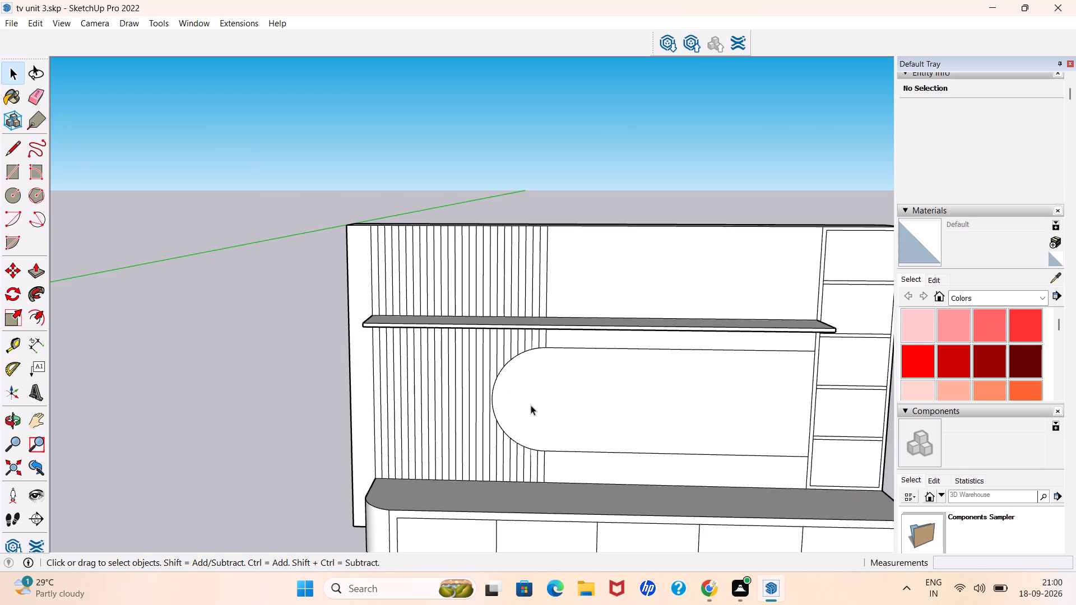
Push/Pull the round-ended inset panel face forward about 1 7/16" from the back panel.
{"action": "key", "text": "p"}
{"action": "left_click", "coordinate": [548, 402]}
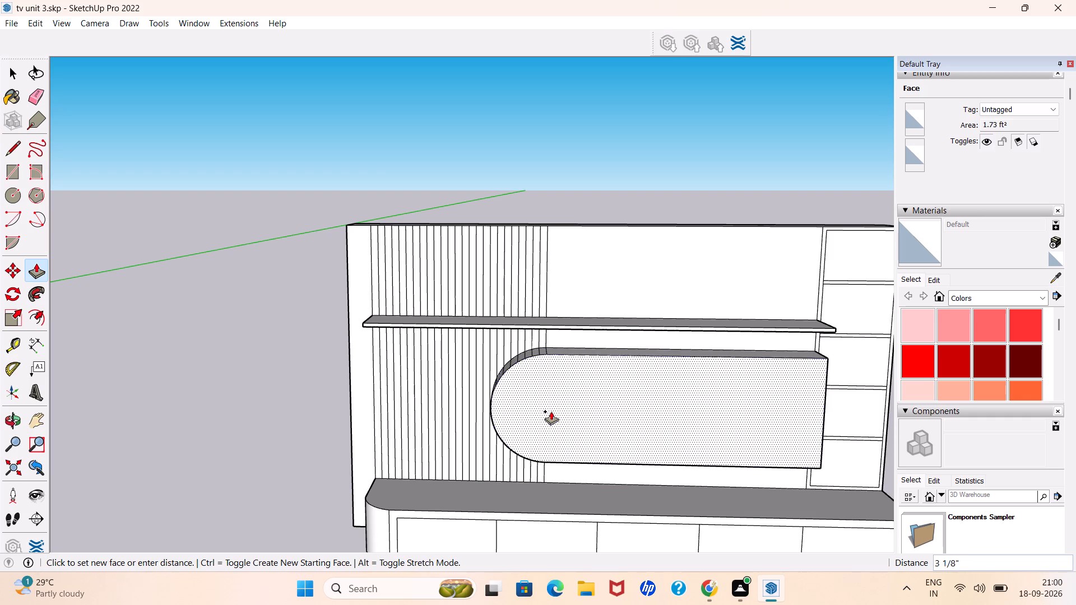
{"action": "middle_click_drag", "start_coordinate": [539, 463], "coordinate": [539, 521]}
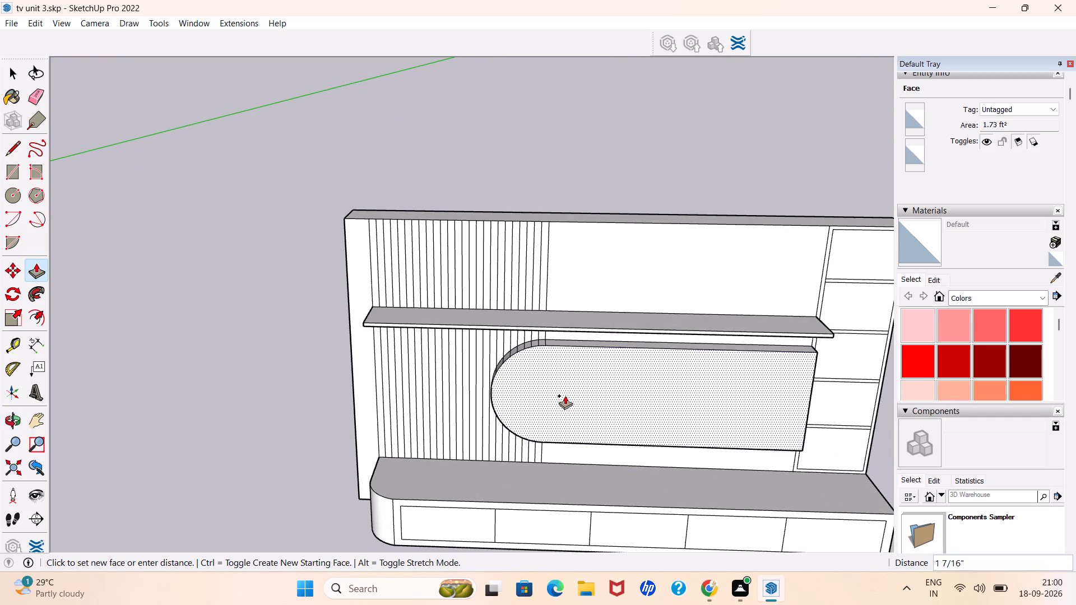
{"action": "left_click", "coordinate": [565, 394]}
{"action": "key", "text": "space"}
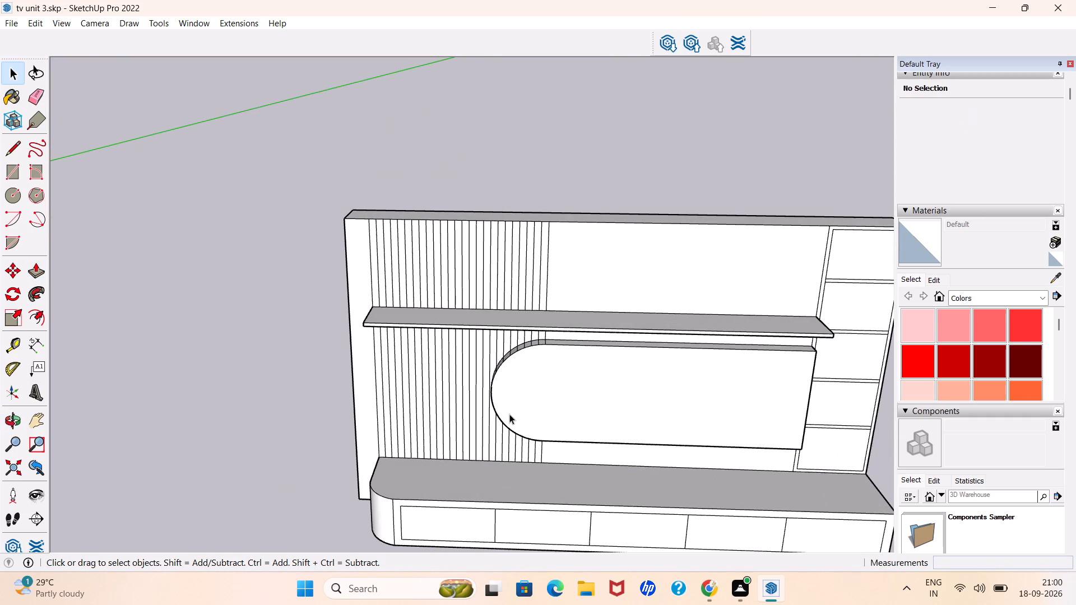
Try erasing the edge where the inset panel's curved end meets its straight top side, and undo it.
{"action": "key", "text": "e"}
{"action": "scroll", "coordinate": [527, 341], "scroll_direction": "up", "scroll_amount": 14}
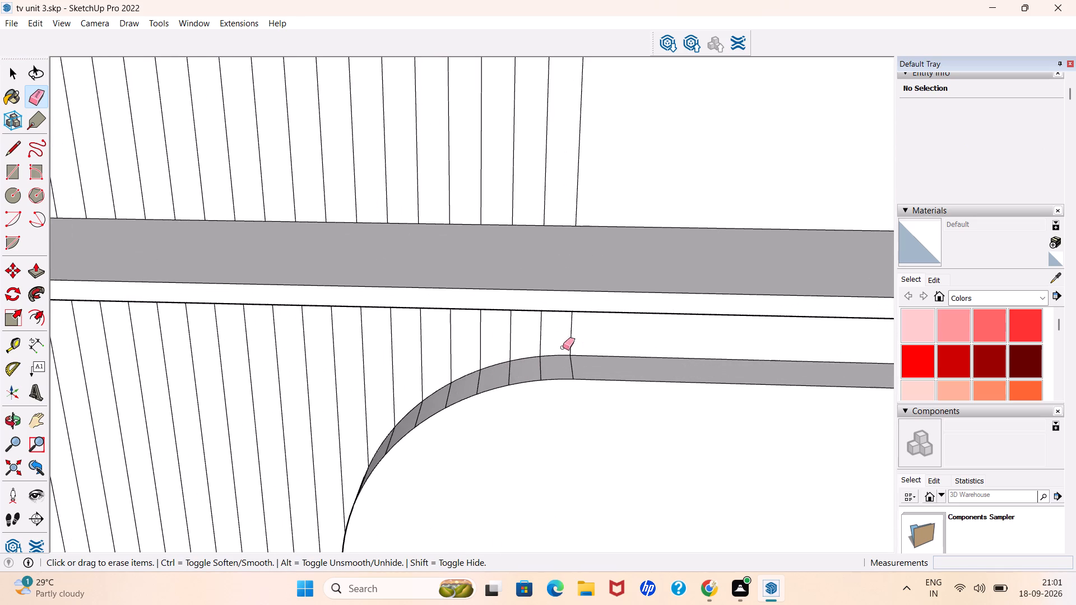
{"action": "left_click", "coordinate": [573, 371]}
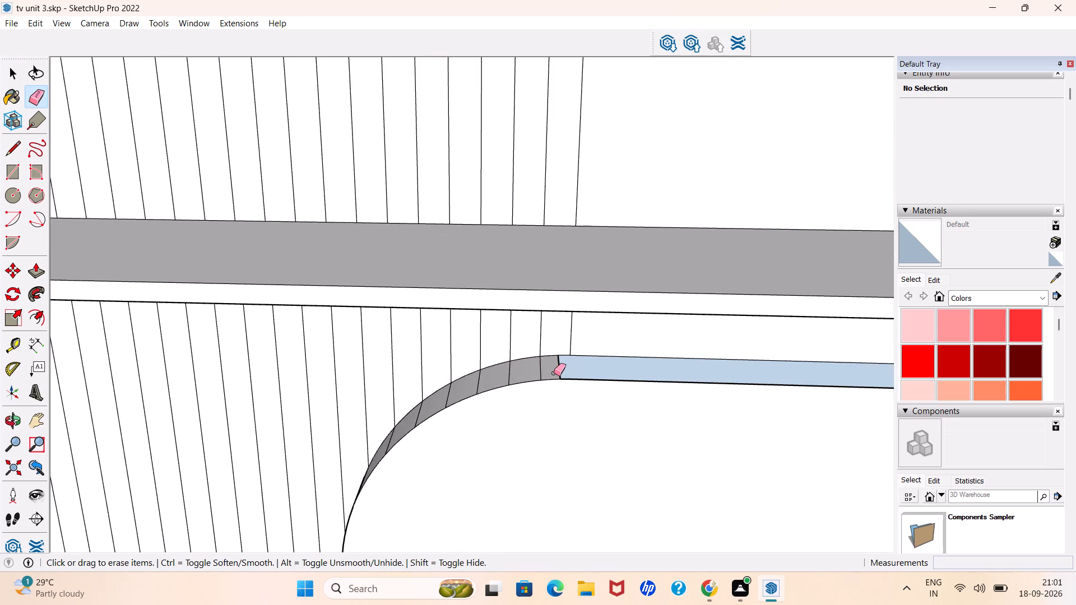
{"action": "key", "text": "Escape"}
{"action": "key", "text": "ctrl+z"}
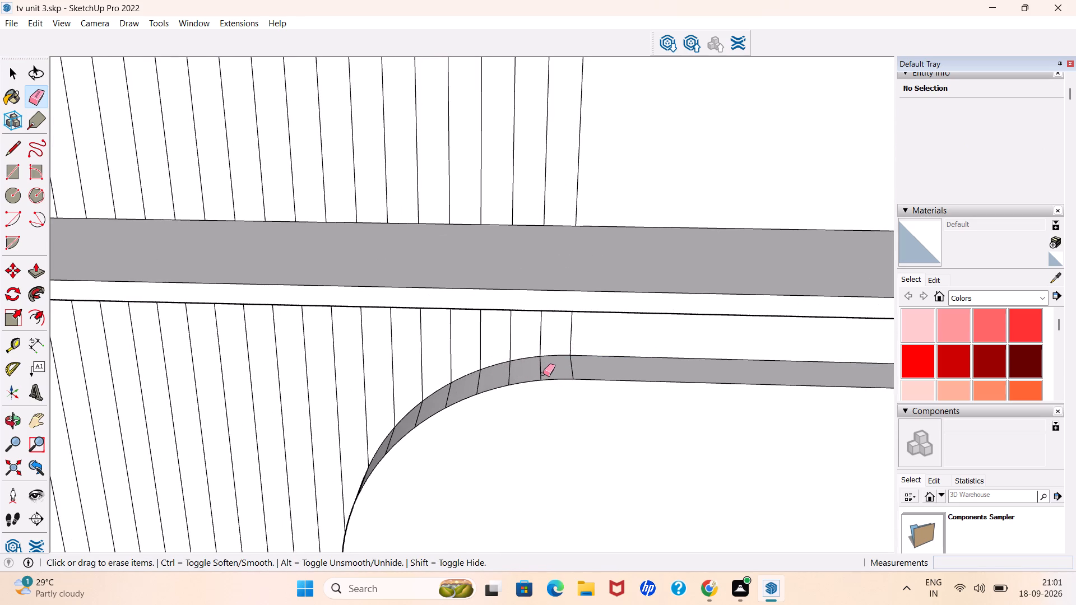
Erase the slat division edges across the thickness of the inset panel's curved end along its upper half, keeping the tangent edge.
{"action": "left_click", "coordinate": [541, 374]}
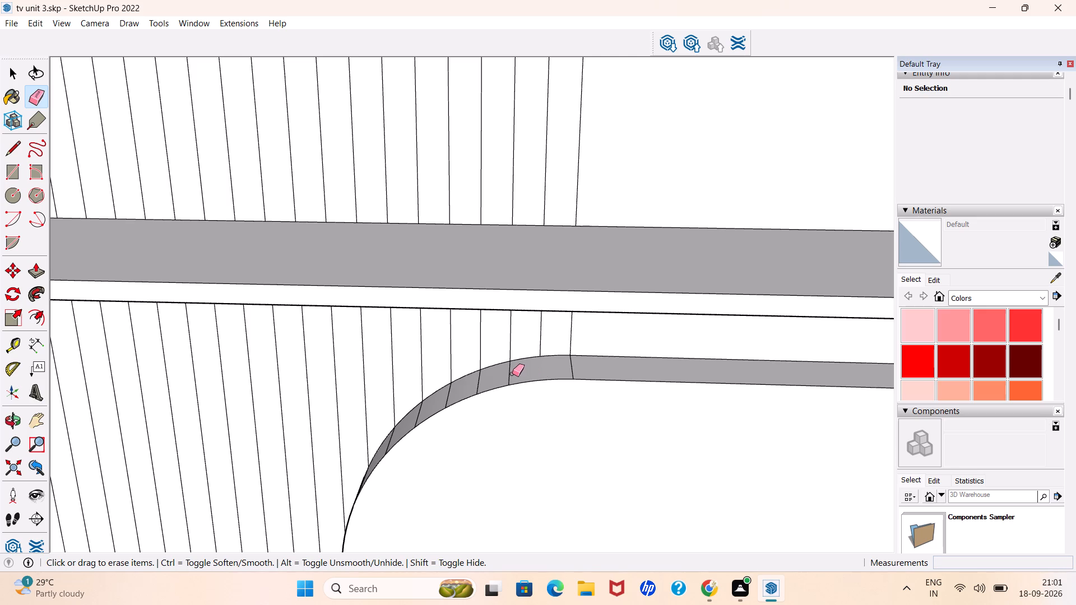
{"action": "left_click", "coordinate": [509, 381]}
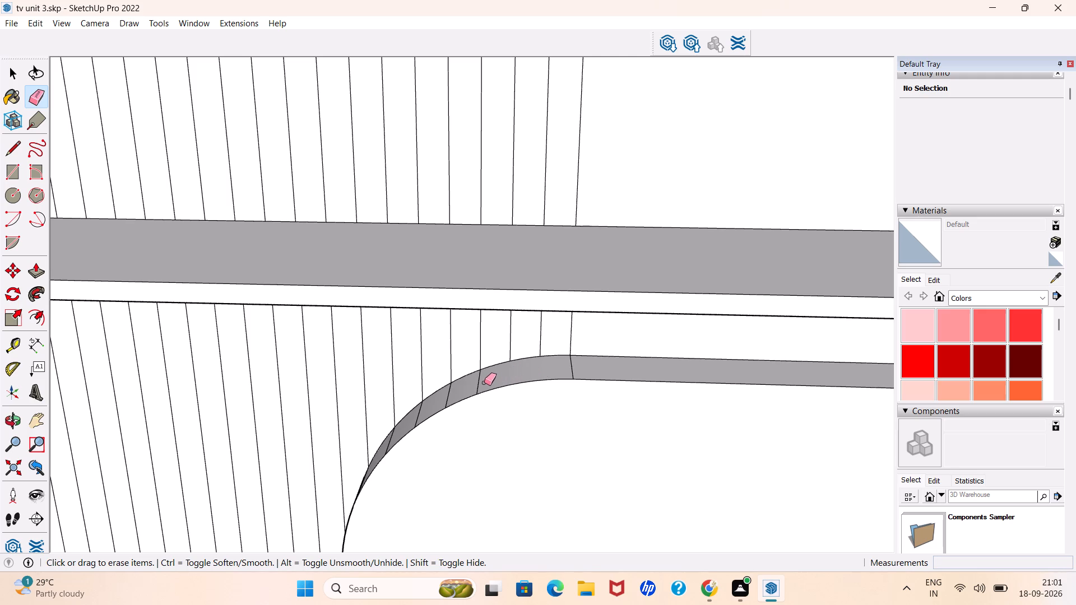
{"action": "left_click", "coordinate": [479, 384]}
{"action": "scroll", "coordinate": [517, 400], "scroll_direction": "down", "scroll_amount": 5}
{"action": "middle_click_drag", "start_coordinate": [462, 426], "coordinate": [524, 419]}
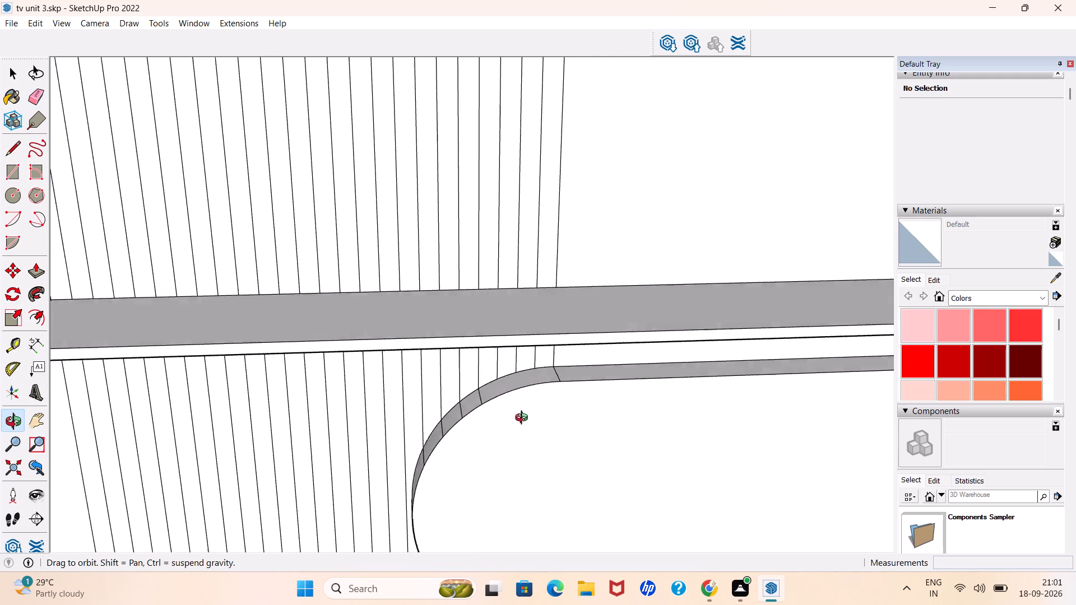
{"action": "middle_click_drag", "start_coordinate": [524, 419], "coordinate": [577, 416]}
{"action": "scroll", "coordinate": [485, 406], "scroll_direction": "up", "scroll_amount": 7}
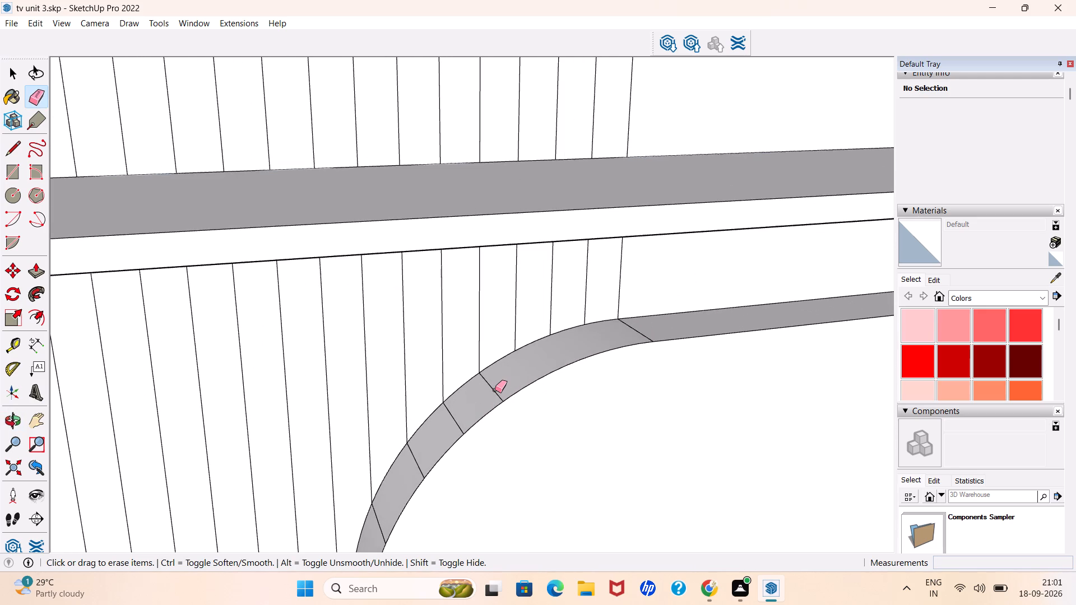
{"action": "left_click", "coordinate": [495, 389]}
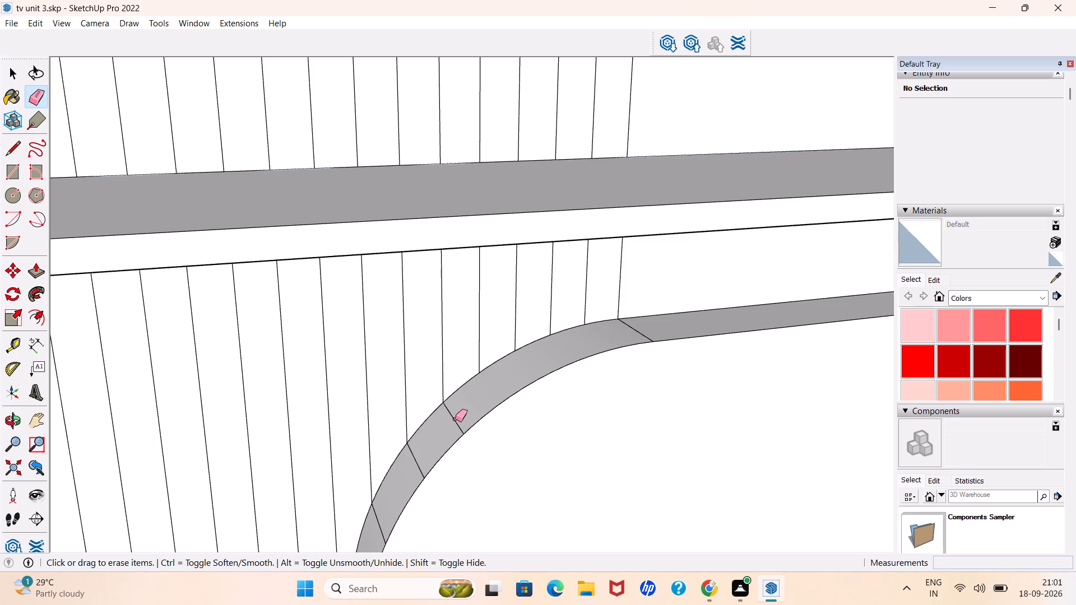
{"action": "left_click", "coordinate": [455, 419]}
{"action": "scroll", "coordinate": [510, 355], "scroll_direction": "down", "scroll_amount": 4}
{"action": "scroll", "coordinate": [446, 428], "scroll_direction": "up", "scroll_amount": 4}
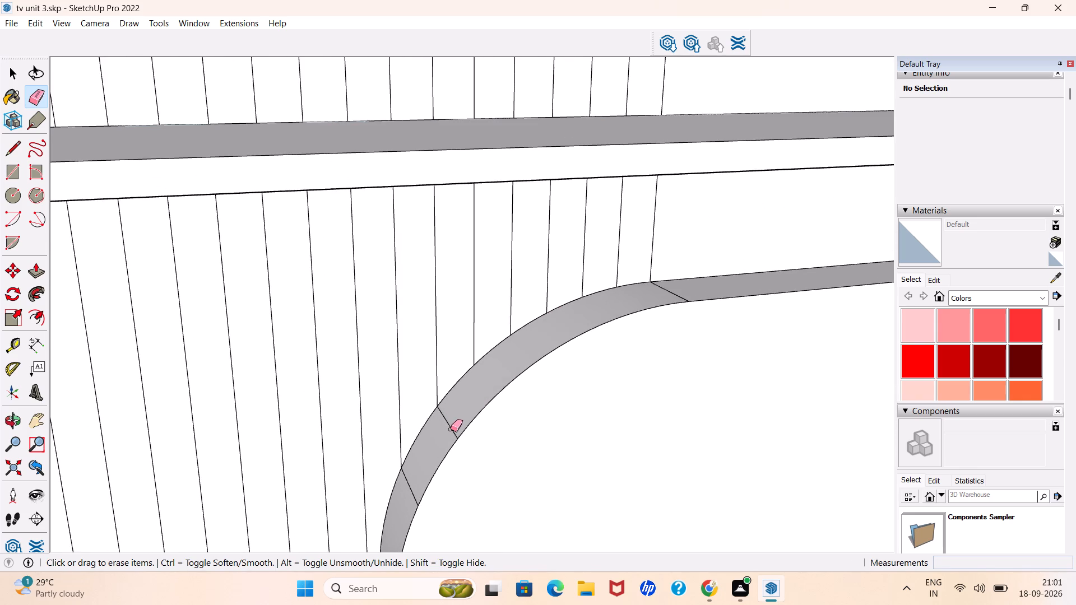
{"action": "left_click", "coordinate": [449, 426]}
{"action": "scroll", "coordinate": [585, 270], "scroll_direction": "down", "scroll_amount": 10}
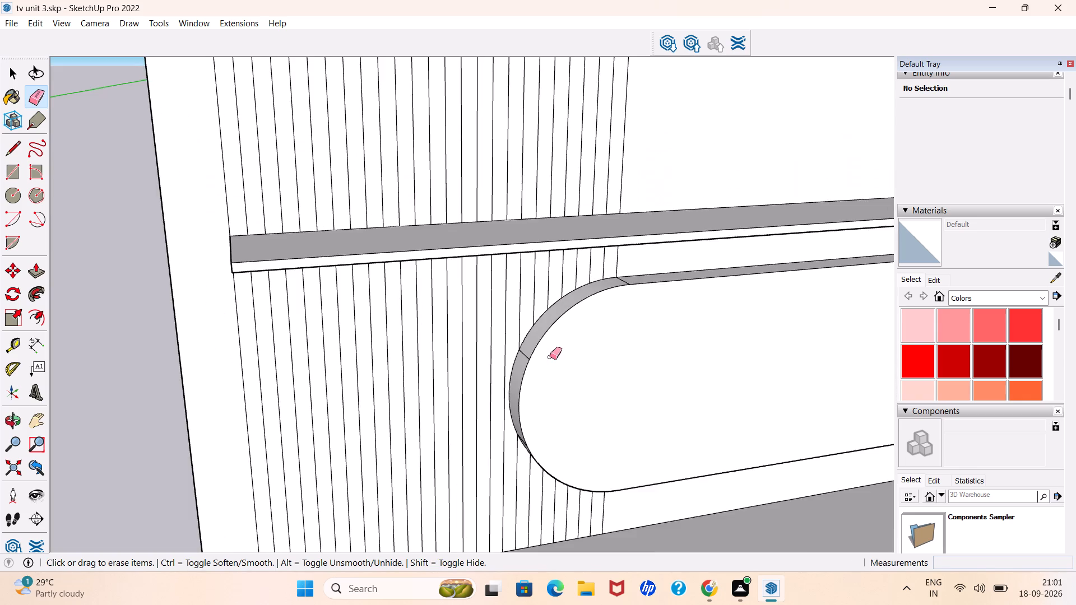
{"action": "scroll", "coordinate": [548, 357], "scroll_direction": "up", "scroll_amount": 4}
{"action": "left_click", "coordinate": [514, 353]}
{"action": "scroll", "coordinate": [495, 309], "scroll_direction": "down", "scroll_amount": 4}
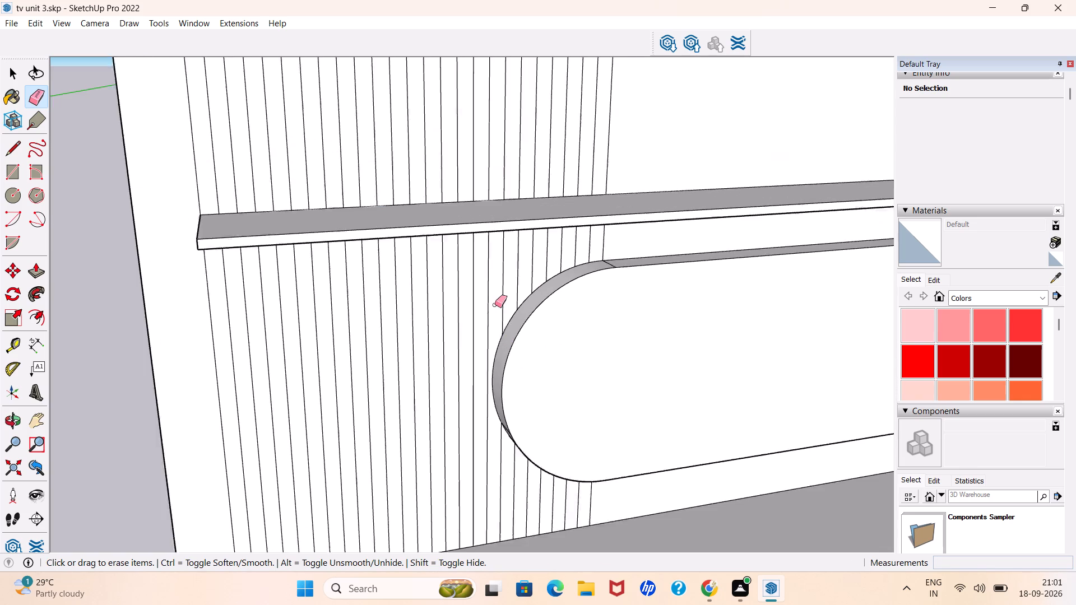
{"action": "scroll", "coordinate": [495, 305], "scroll_direction": "down", "scroll_amount": 1}
Erase the slat division edges across the thickness of the inset panel's curved end along its lower half, keeping the tangent edge.
{"action": "middle_click_drag", "start_coordinate": [522, 425], "coordinate": [551, 215]}
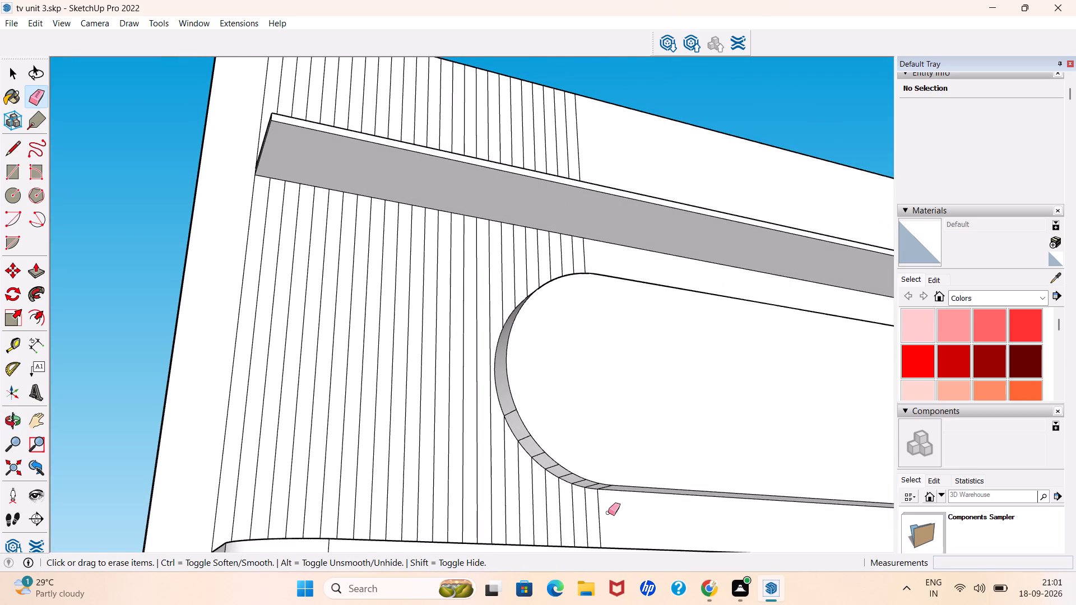
{"action": "middle_click_drag", "start_coordinate": [608, 513], "coordinate": [606, 466]}
{"action": "scroll", "coordinate": [603, 491], "scroll_direction": "up", "scroll_amount": 8}
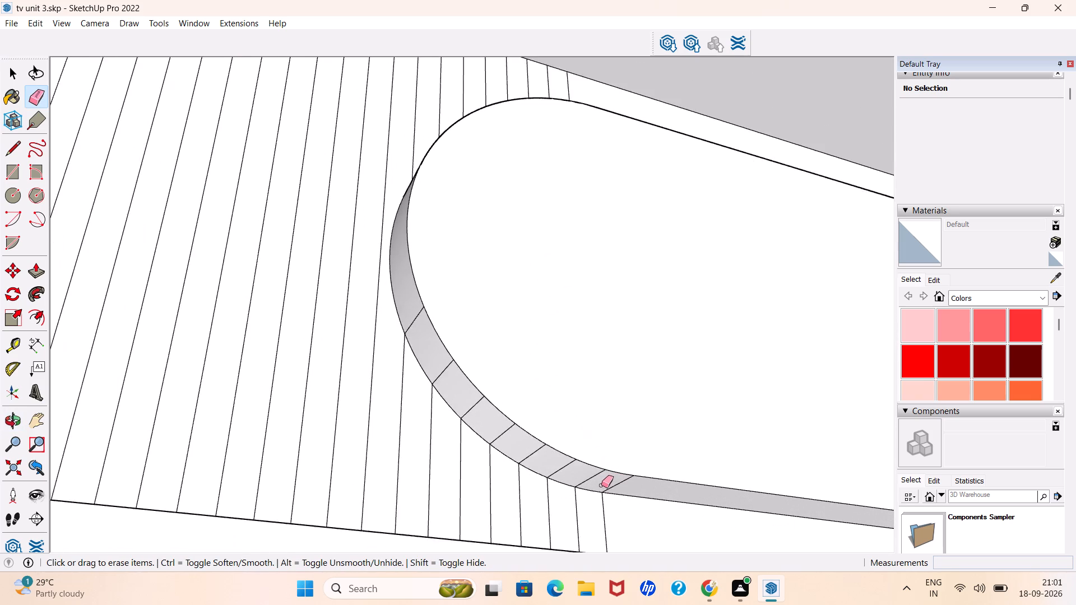
{"action": "left_click", "coordinate": [592, 476]}
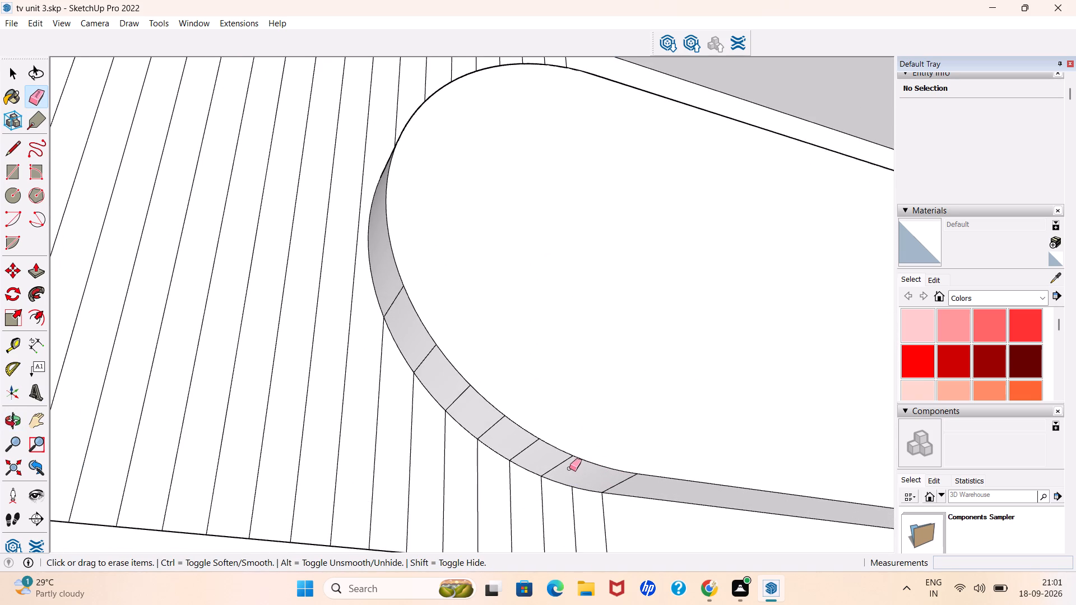
{"action": "left_click", "coordinate": [560, 464]}
{"action": "left_click", "coordinate": [523, 451]}
{"action": "left_click", "coordinate": [488, 431]}
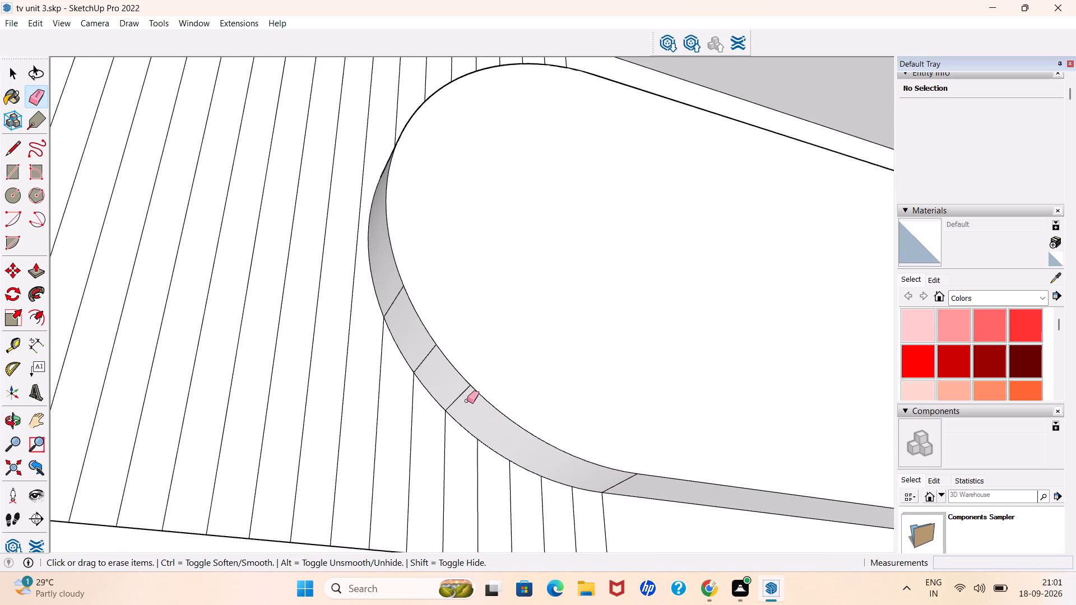
{"action": "left_click", "coordinate": [461, 394]}
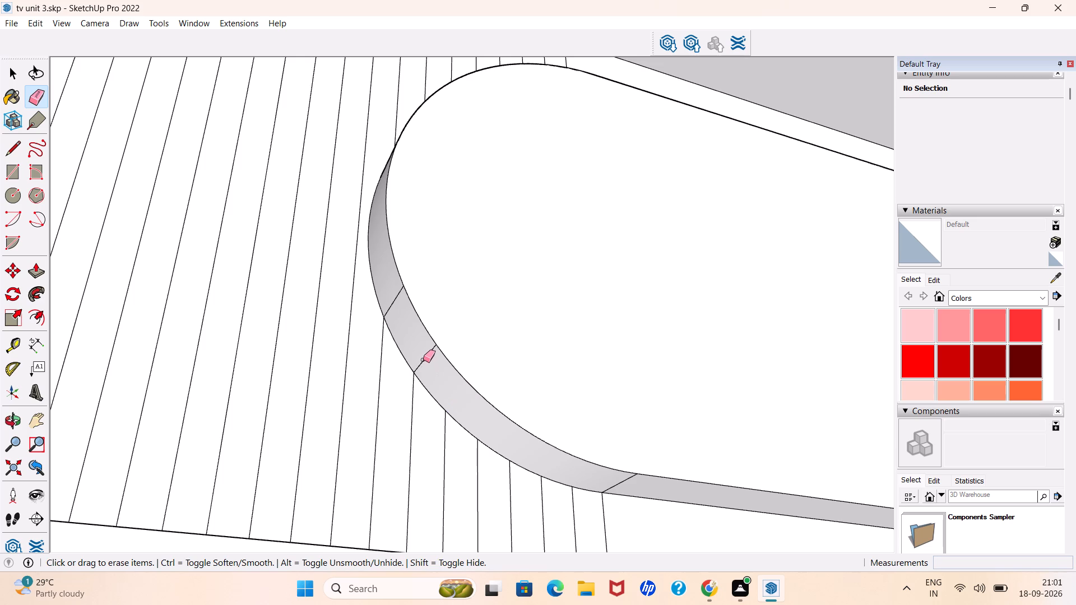
{"action": "left_click", "coordinate": [423, 360]}
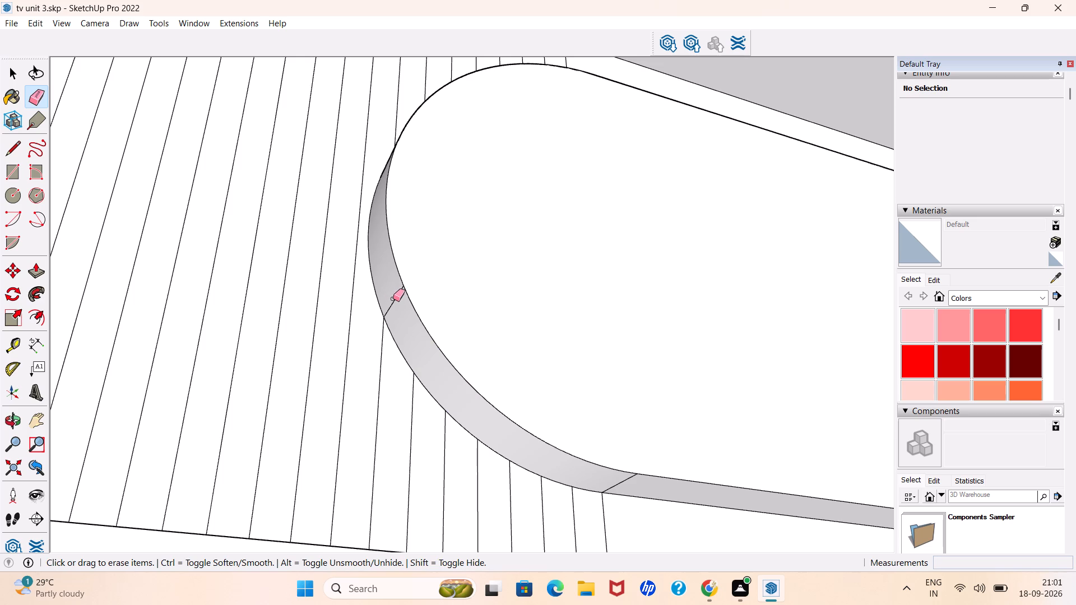
{"action": "left_click", "coordinate": [394, 301]}
{"action": "scroll", "coordinate": [525, 397], "scroll_direction": "down", "scroll_amount": 8}
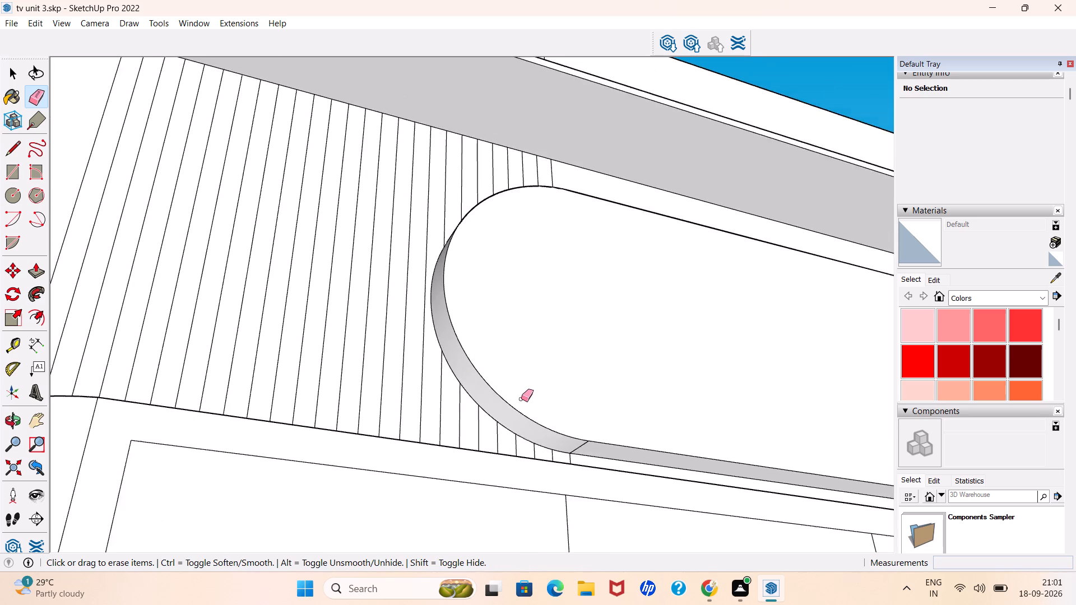
{"action": "scroll", "coordinate": [521, 399], "scroll_direction": "down", "scroll_amount": 3}
{"action": "key", "text": "space"}
{"action": "middle_click", "coordinate": [511, 466]}
{"action": "scroll", "coordinate": [411, 337], "scroll_direction": "down", "scroll_amount": 4}
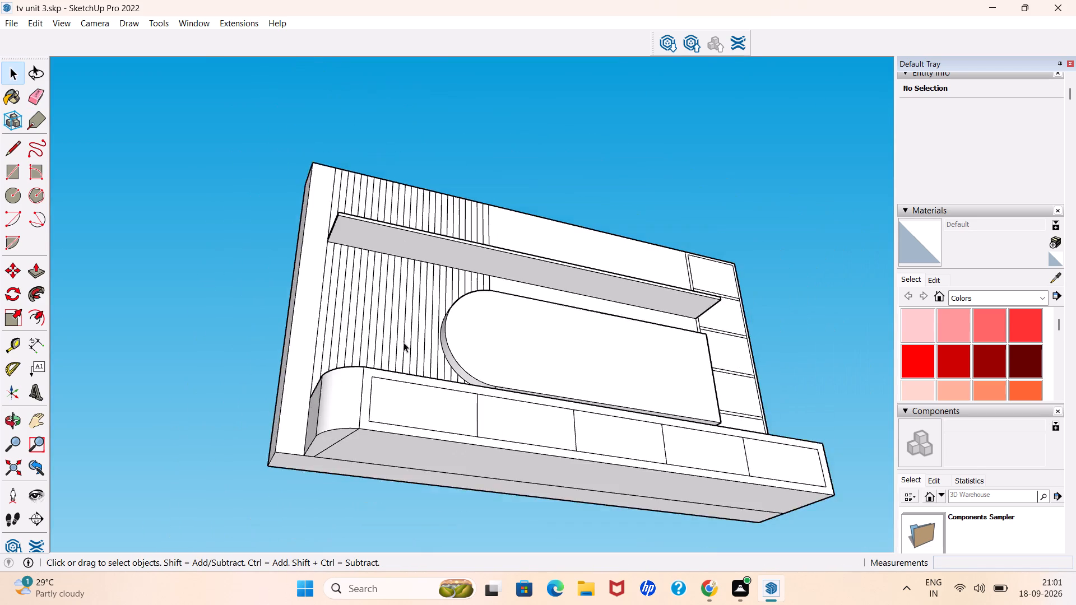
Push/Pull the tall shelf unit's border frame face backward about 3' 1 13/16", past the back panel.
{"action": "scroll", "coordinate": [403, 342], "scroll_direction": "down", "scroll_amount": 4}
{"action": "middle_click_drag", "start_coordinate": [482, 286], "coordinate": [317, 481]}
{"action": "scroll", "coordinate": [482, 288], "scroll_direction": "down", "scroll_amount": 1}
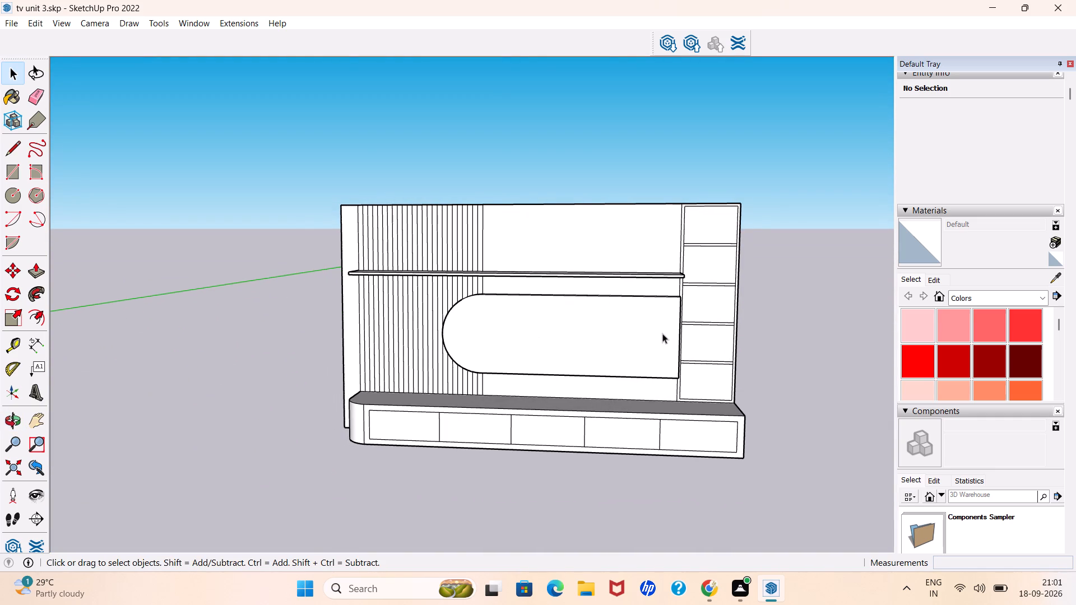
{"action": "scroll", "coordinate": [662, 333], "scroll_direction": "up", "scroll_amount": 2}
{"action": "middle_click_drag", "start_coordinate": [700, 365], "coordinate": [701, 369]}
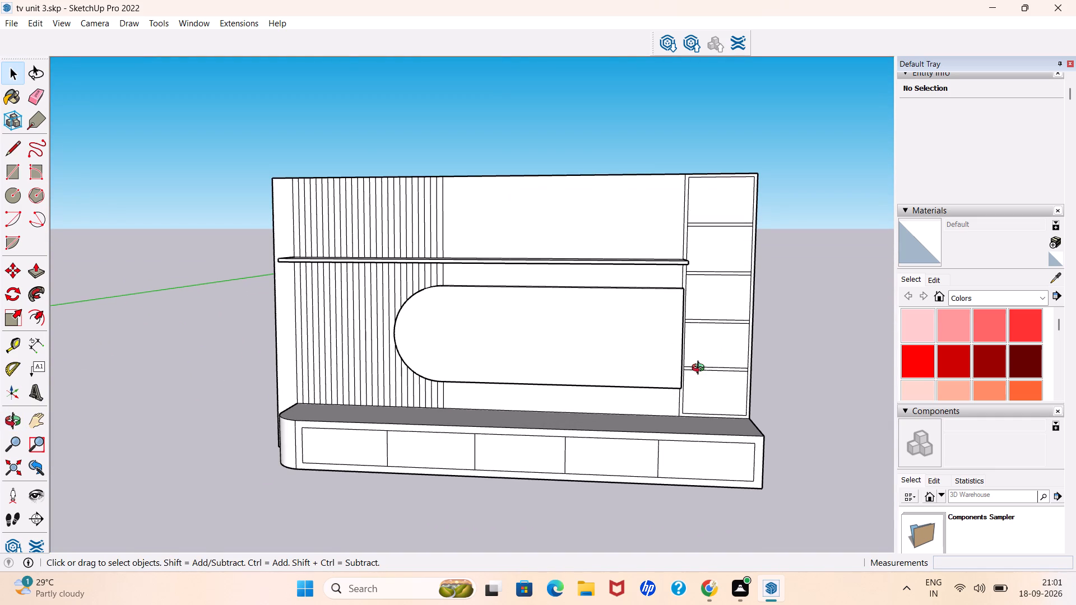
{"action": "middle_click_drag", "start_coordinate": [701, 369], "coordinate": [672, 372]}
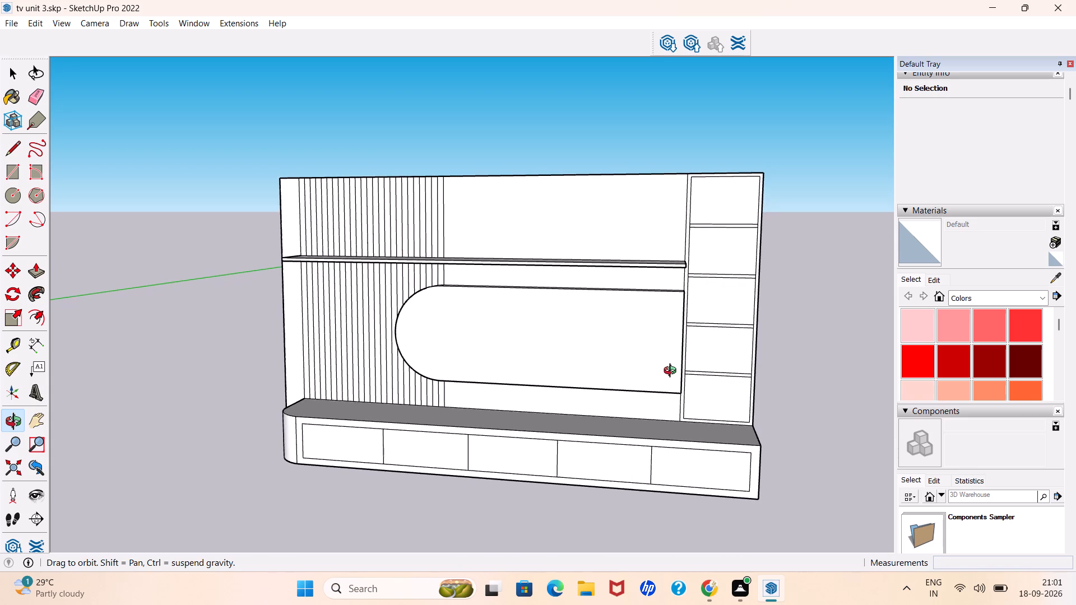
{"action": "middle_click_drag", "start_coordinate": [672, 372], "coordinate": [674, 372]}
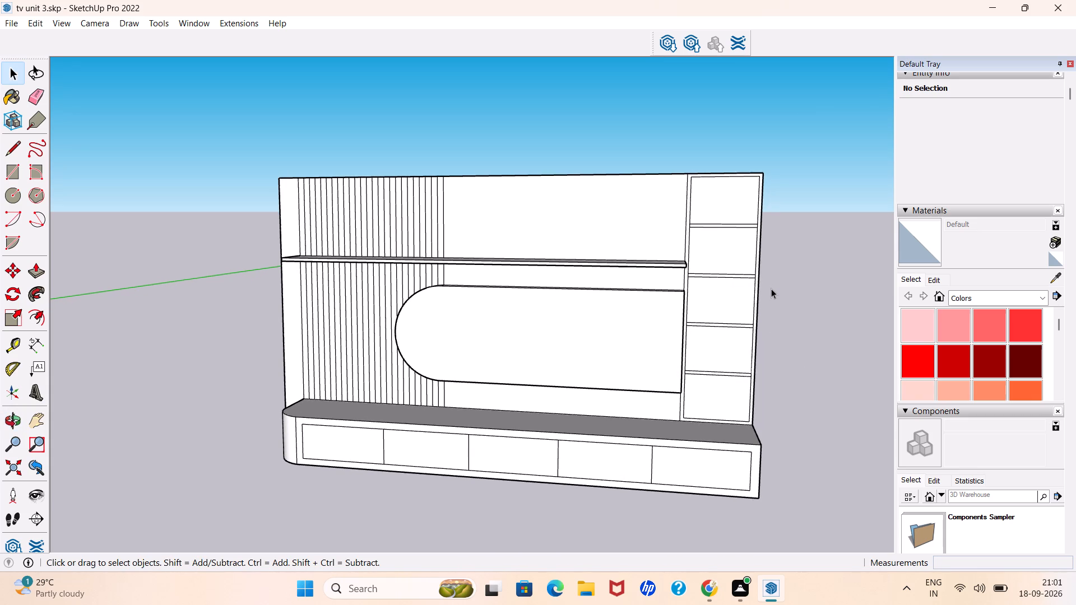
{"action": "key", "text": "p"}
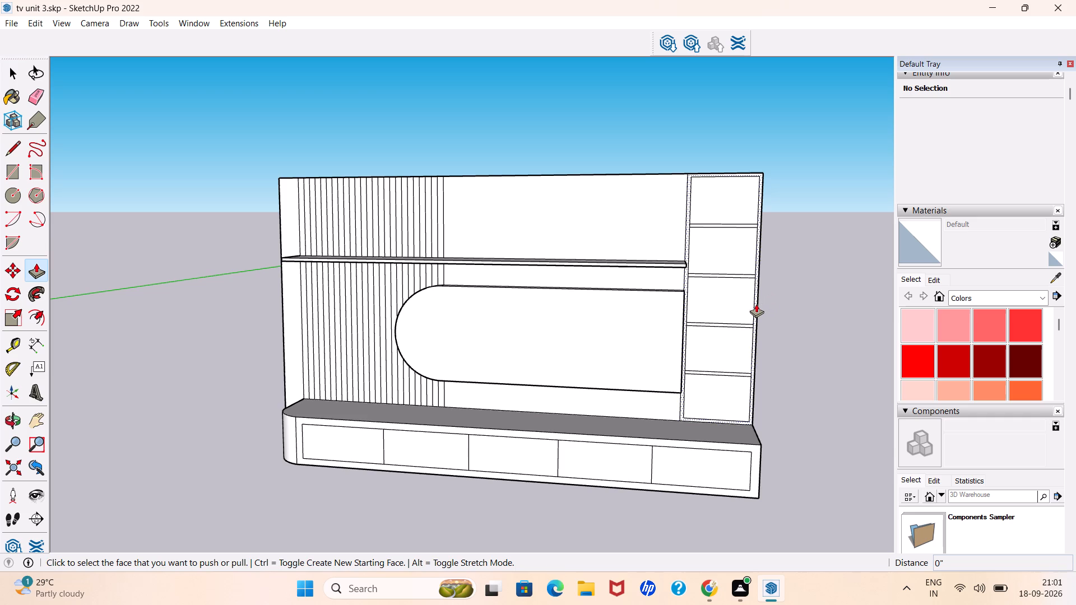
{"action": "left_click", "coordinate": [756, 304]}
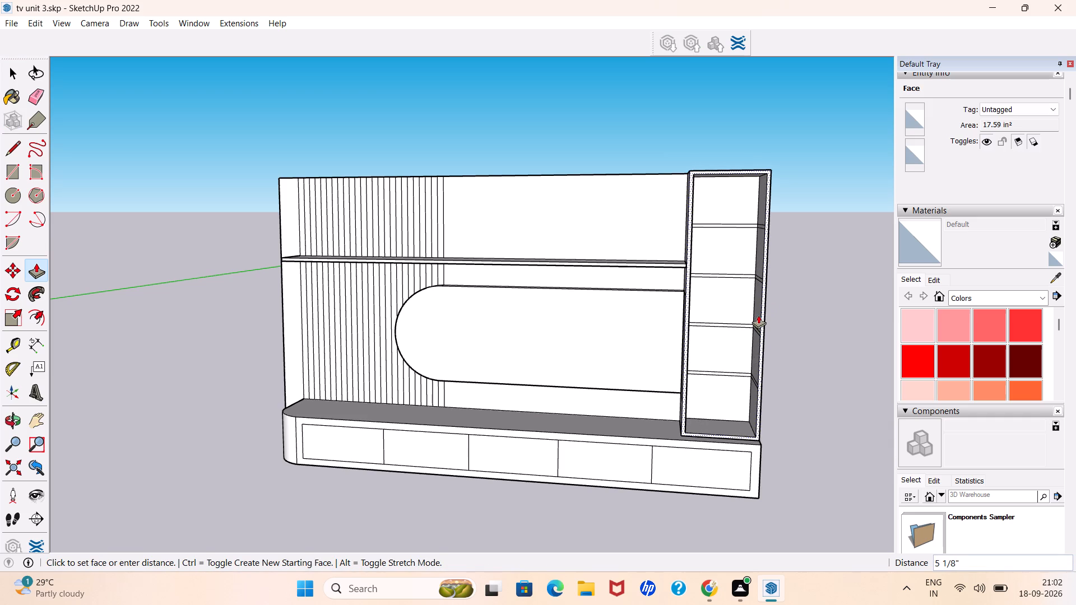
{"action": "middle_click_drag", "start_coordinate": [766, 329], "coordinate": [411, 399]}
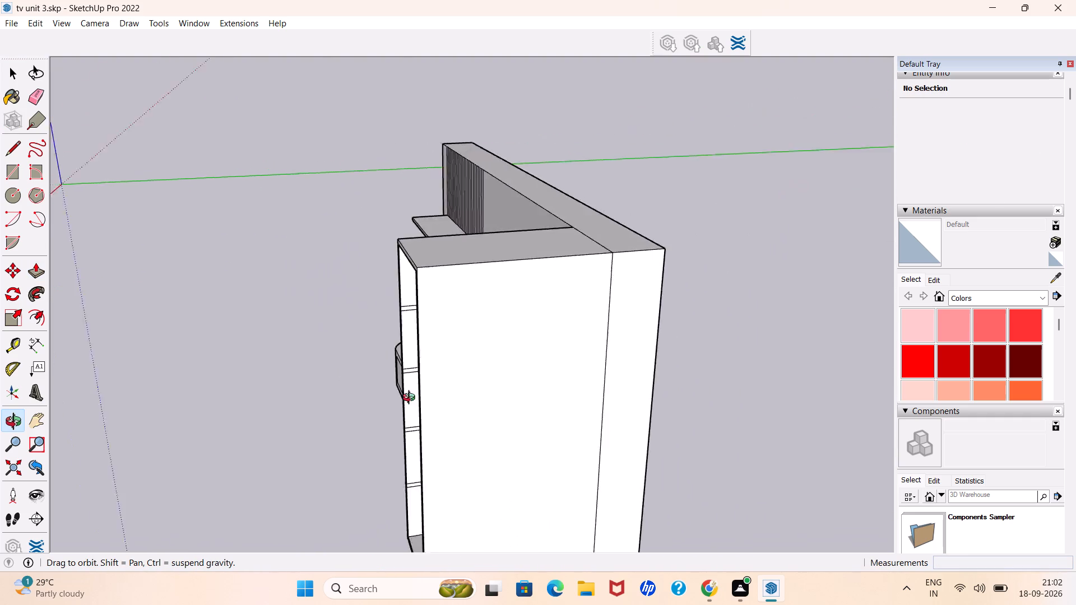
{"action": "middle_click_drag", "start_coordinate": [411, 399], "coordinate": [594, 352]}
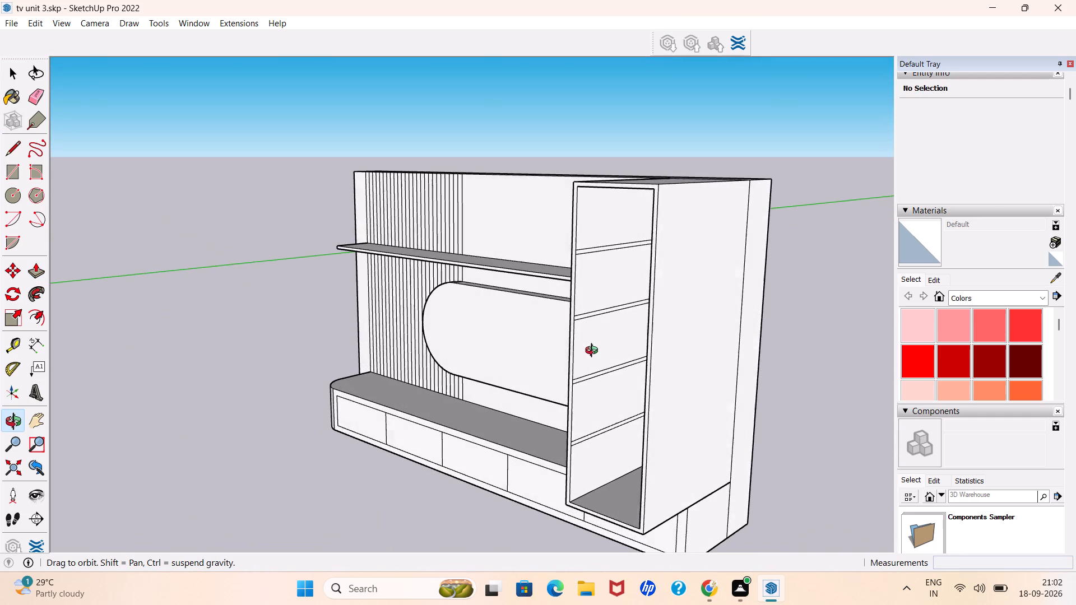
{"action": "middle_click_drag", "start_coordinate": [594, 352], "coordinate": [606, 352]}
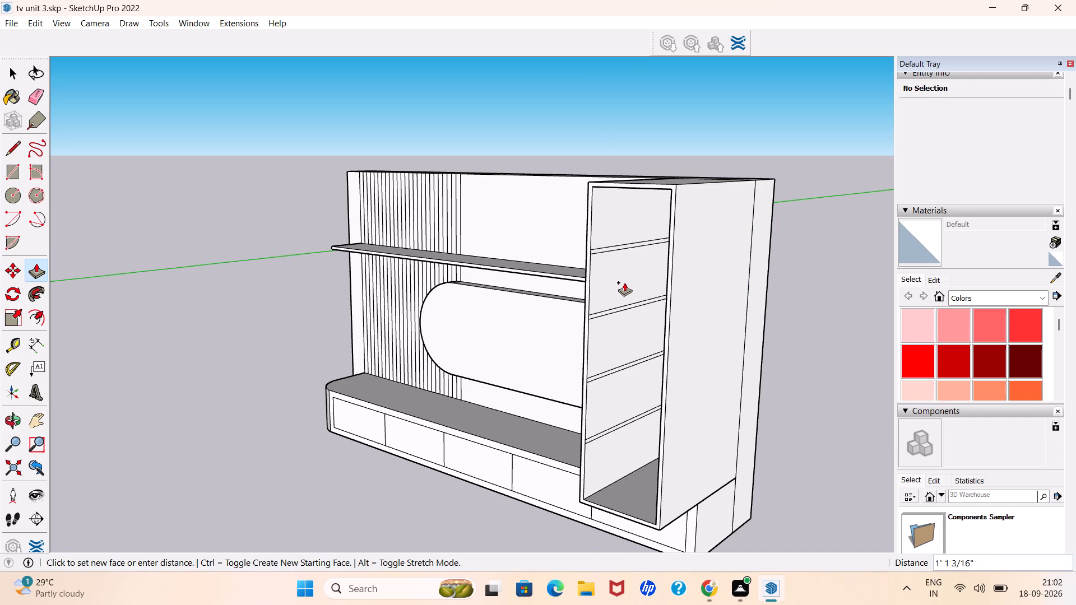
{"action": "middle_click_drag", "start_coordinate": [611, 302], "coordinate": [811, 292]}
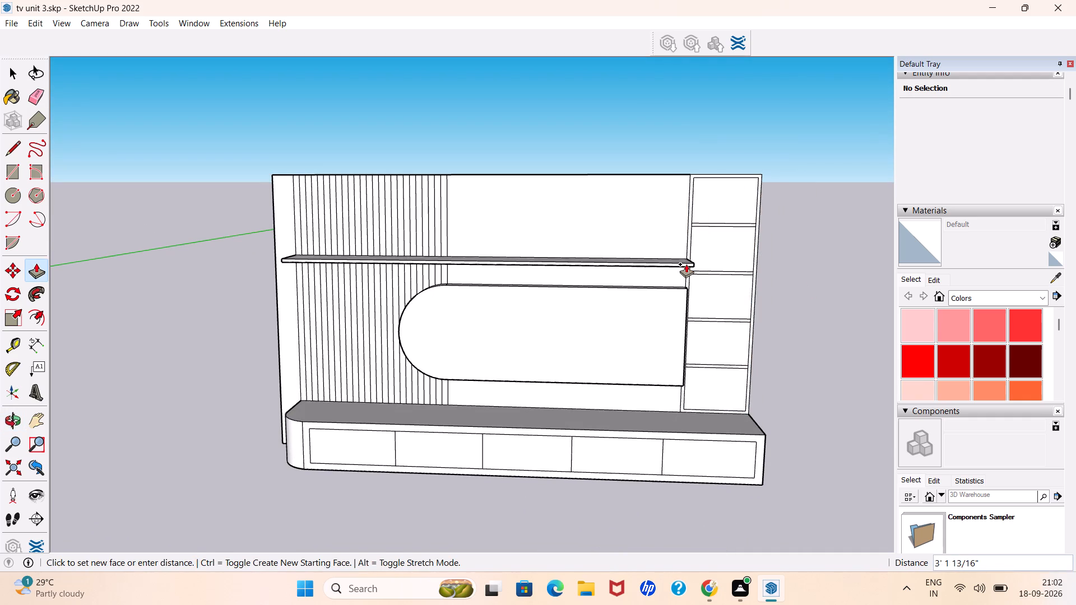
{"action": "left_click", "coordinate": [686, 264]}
Push/Pull the tall shelf unit's border frame face forward 4 1/8", level with the long horizontal shelf's front edge.
{"action": "middle_click_drag", "start_coordinate": [708, 288], "coordinate": [453, 342]}
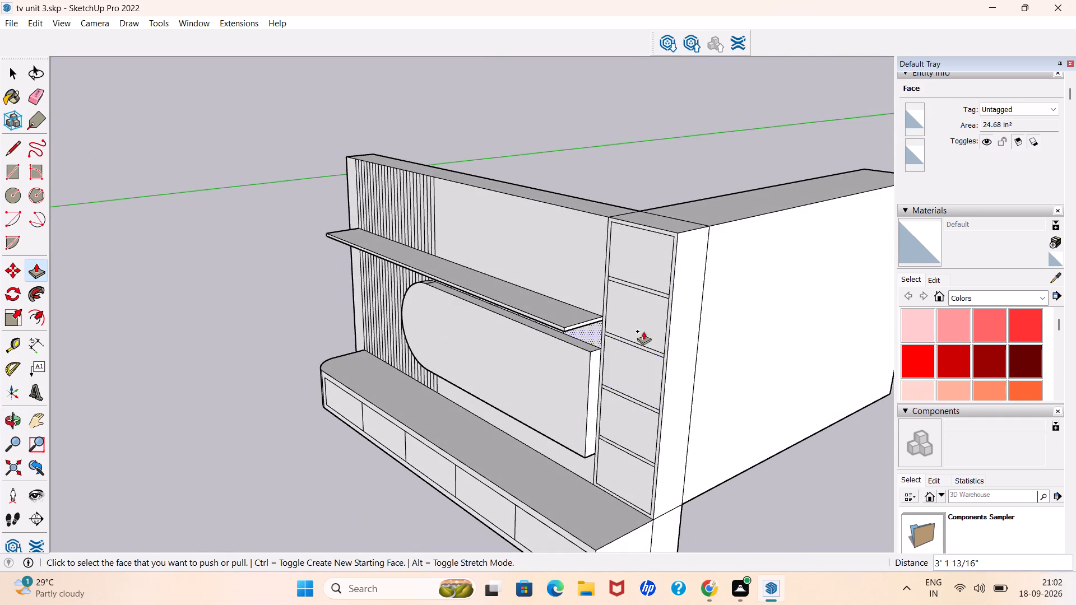
{"action": "scroll", "coordinate": [632, 319], "scroll_direction": "up", "scroll_amount": 1}
{"action": "left_click", "coordinate": [602, 324]}
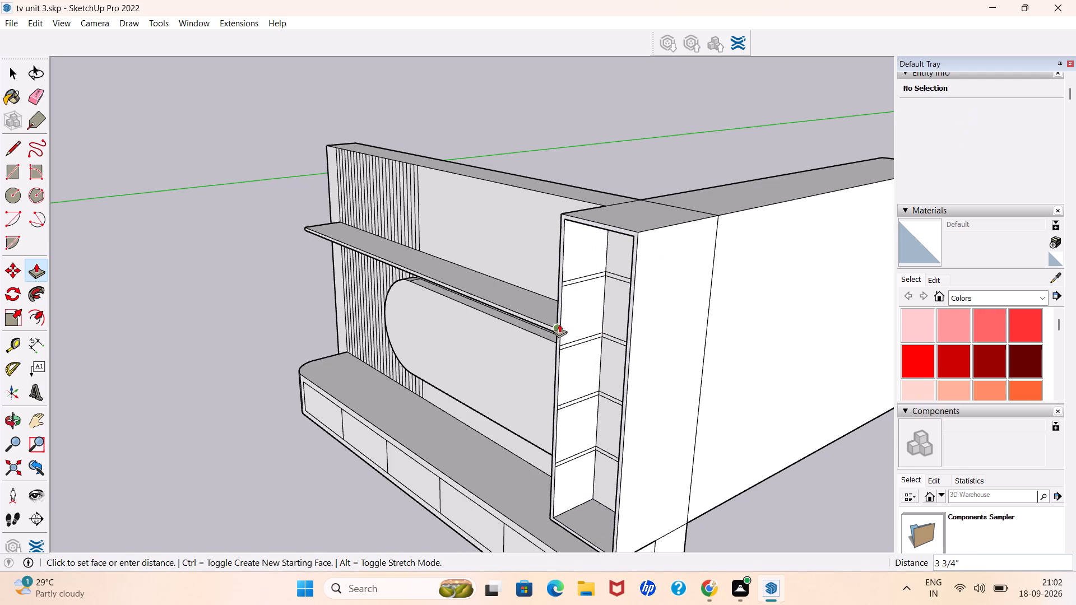
{"action": "middle_click_drag", "start_coordinate": [564, 329], "coordinate": [666, 371]}
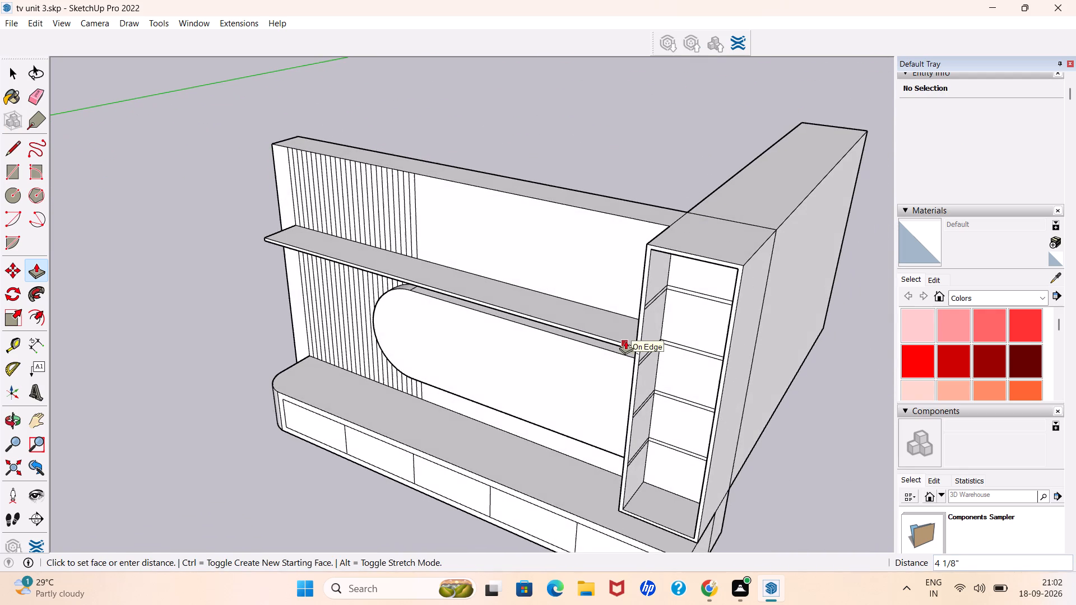
{"action": "left_click", "coordinate": [625, 341]}
{"action": "key", "text": "space"}
Erase the two edges on the tall shelf unit's side where the inset panel's upper and lower edges meet it.
{"action": "scroll", "coordinate": [604, 360], "scroll_direction": "down", "scroll_amount": 2}
{"action": "middle_click_drag", "start_coordinate": [597, 380], "coordinate": [709, 282]}
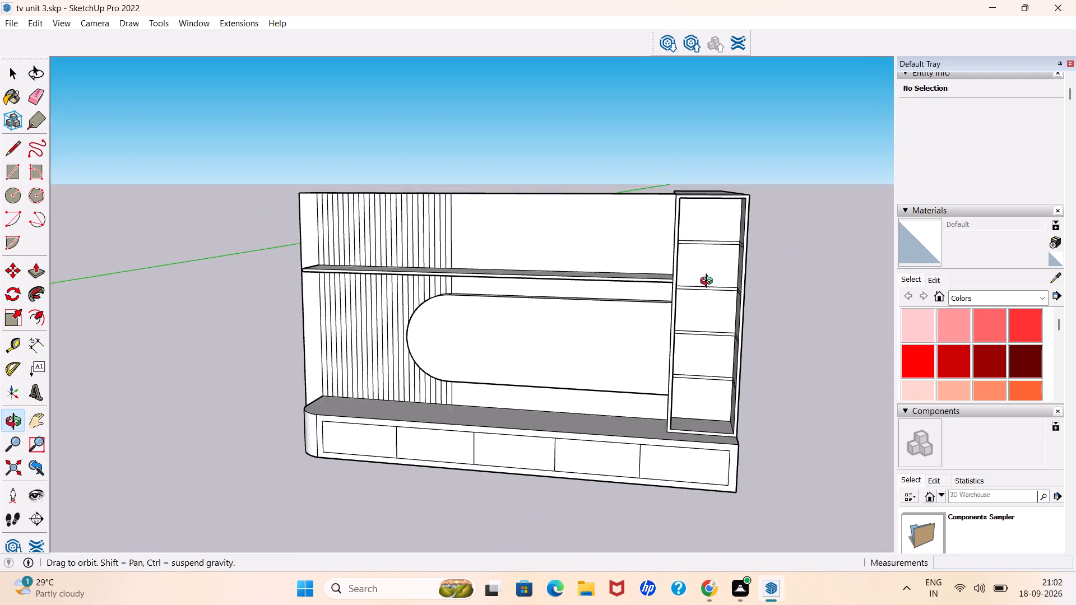
{"action": "middle_click_drag", "start_coordinate": [709, 282], "coordinate": [711, 282]}
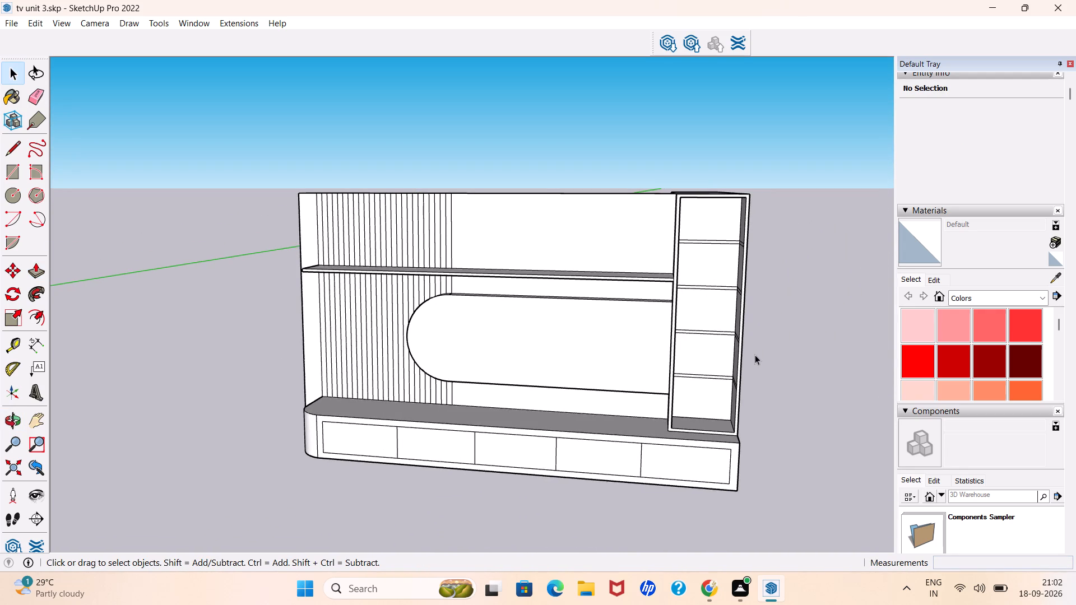
{"action": "middle_click_drag", "start_coordinate": [691, 334], "coordinate": [721, 295]}
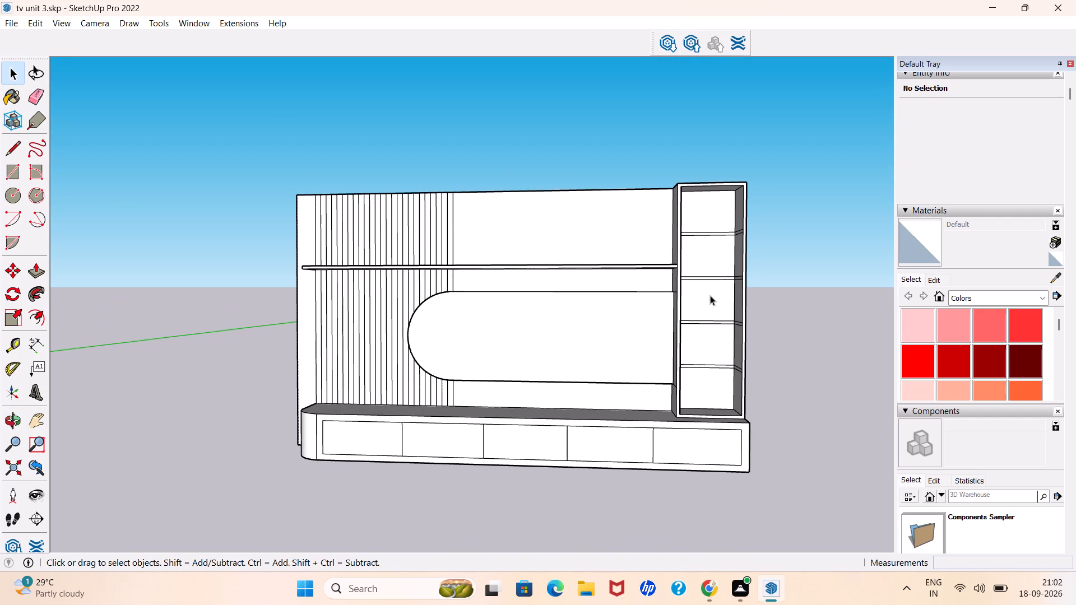
{"action": "middle_click_drag", "start_coordinate": [693, 280], "coordinate": [774, 317]}
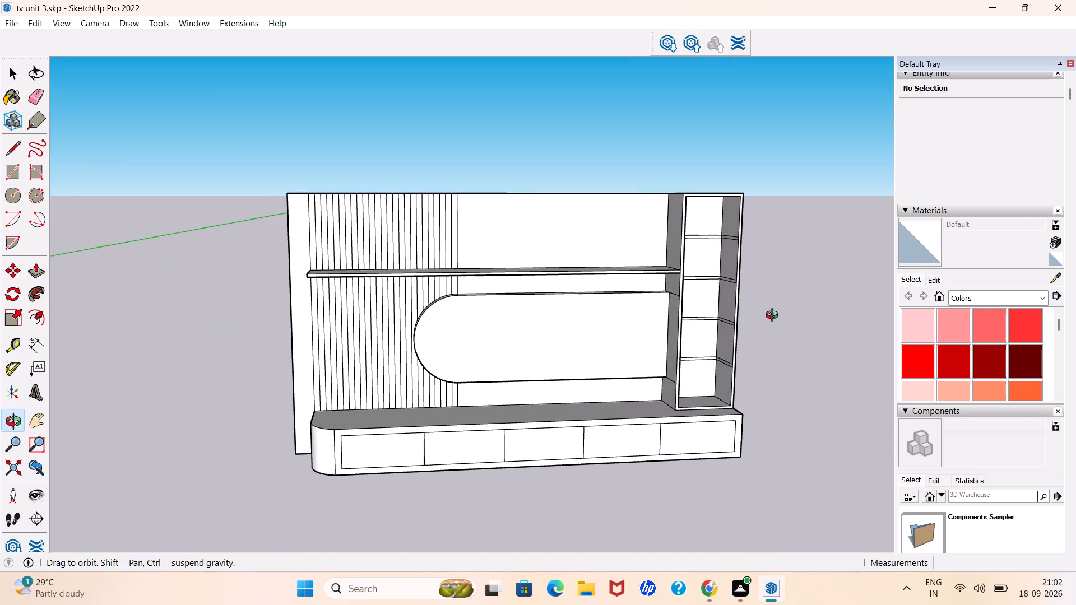
{"action": "middle_click_drag", "start_coordinate": [774, 317], "coordinate": [797, 323]}
{"action": "middle_click_drag", "start_coordinate": [692, 362], "coordinate": [757, 355]}
{"action": "scroll", "coordinate": [646, 301], "scroll_direction": "up", "scroll_amount": 3}
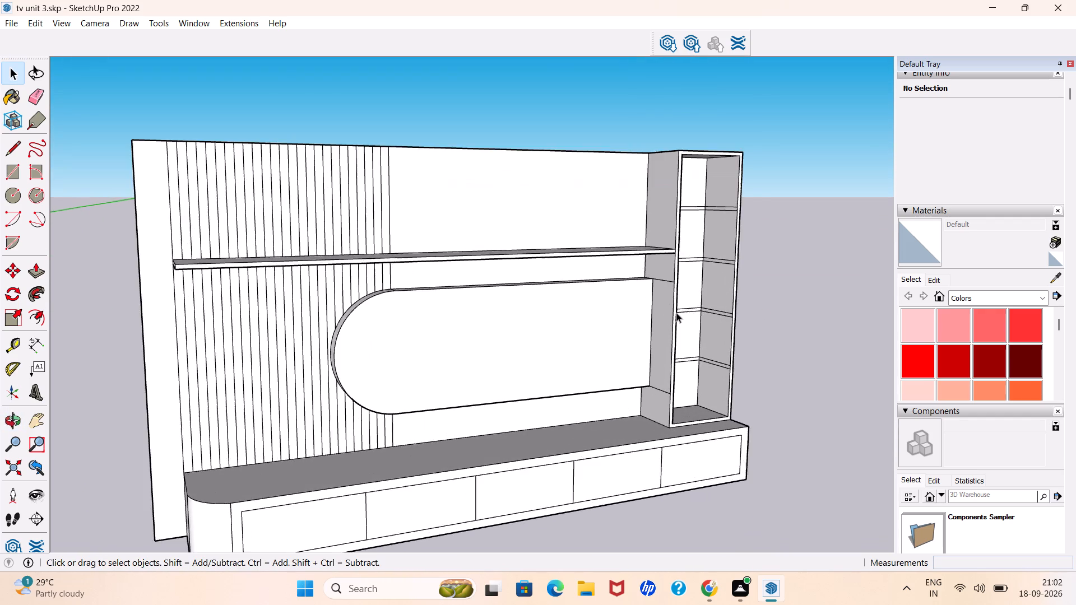
{"action": "scroll", "coordinate": [676, 313], "scroll_direction": "up", "scroll_amount": 3}
{"action": "key", "text": "e"}
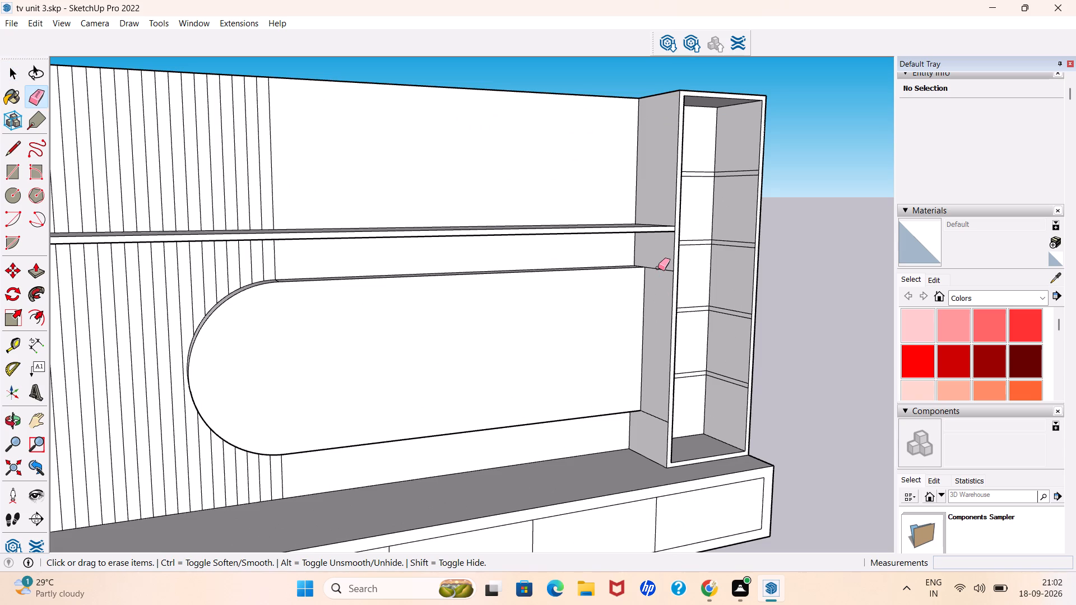
{"action": "left_click", "coordinate": [658, 268]}
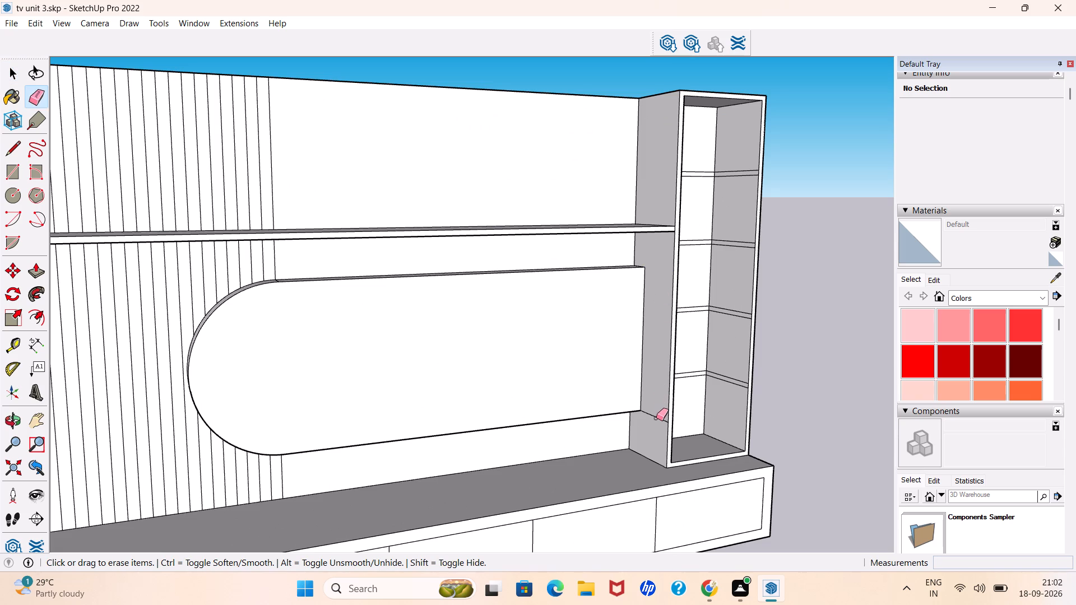
{"action": "left_click", "coordinate": [656, 417]}
{"action": "key", "text": "space"}
Push/Pull the topmost shelf strip inside the tall unit forward 4 1/8", level with the unit's front frame.
{"action": "scroll", "coordinate": [471, 441], "scroll_direction": "down", "scroll_amount": 6}
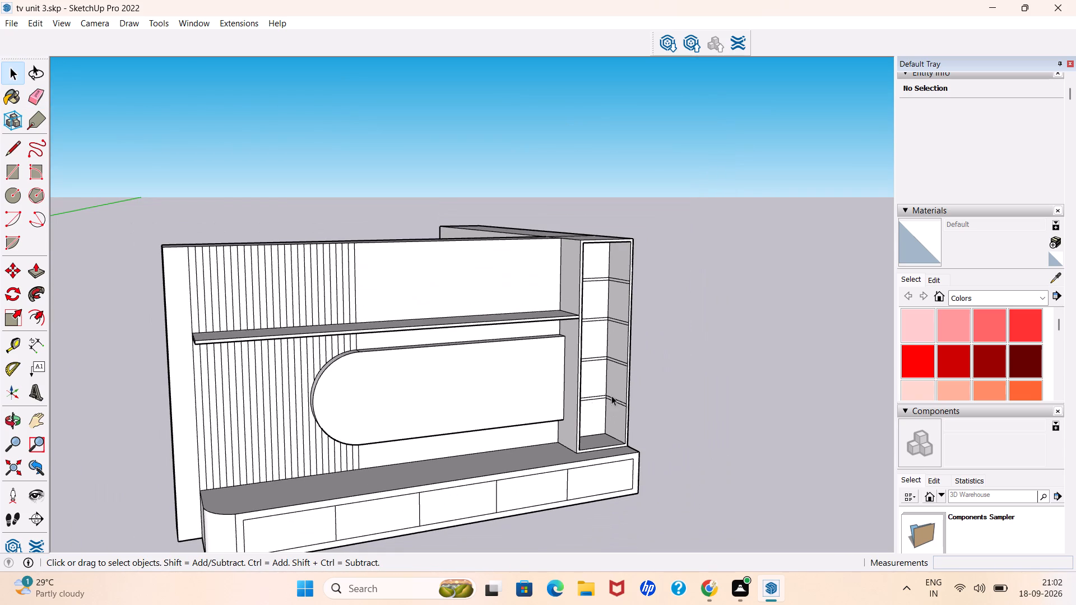
{"action": "scroll", "coordinate": [641, 356], "scroll_direction": "down", "scroll_amount": 1}
{"action": "middle_click_drag", "start_coordinate": [641, 356], "coordinate": [550, 370]}
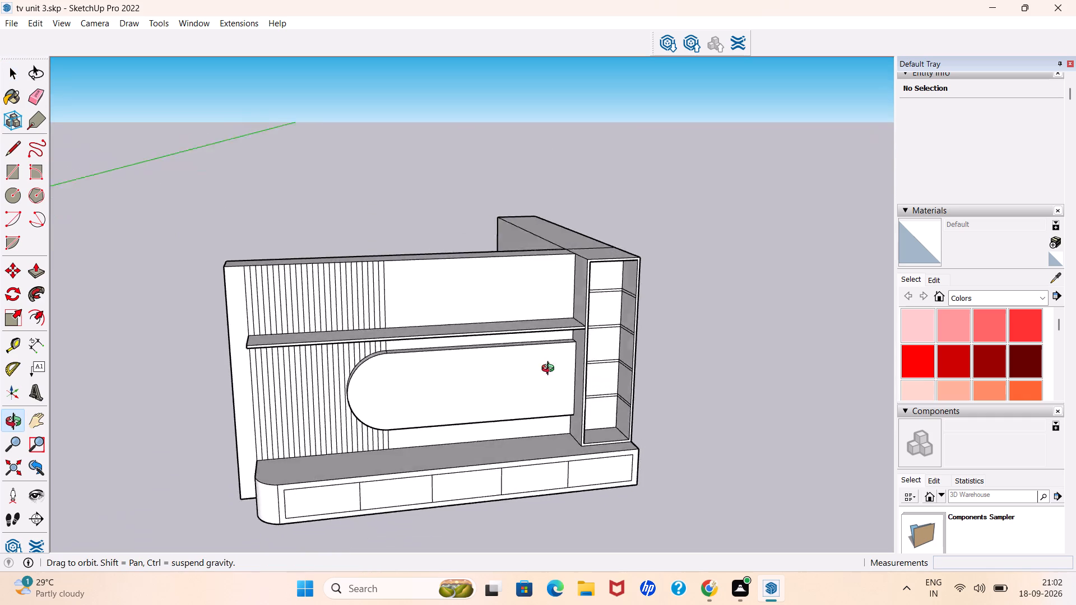
{"action": "middle_click_drag", "start_coordinate": [550, 370], "coordinate": [415, 385]}
{"action": "scroll", "coordinate": [601, 299], "scroll_direction": "up", "scroll_amount": 7}
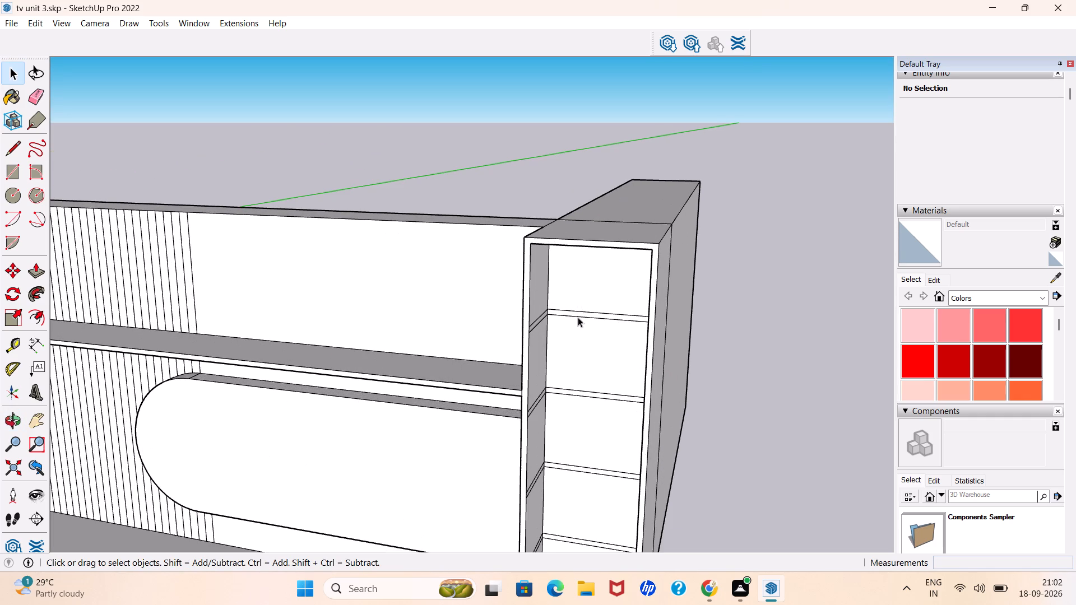
{"action": "key", "text": "p"}
{"action": "scroll", "coordinate": [577, 327], "scroll_direction": "up", "scroll_amount": 4}
{"action": "left_click", "coordinate": [570, 306]}
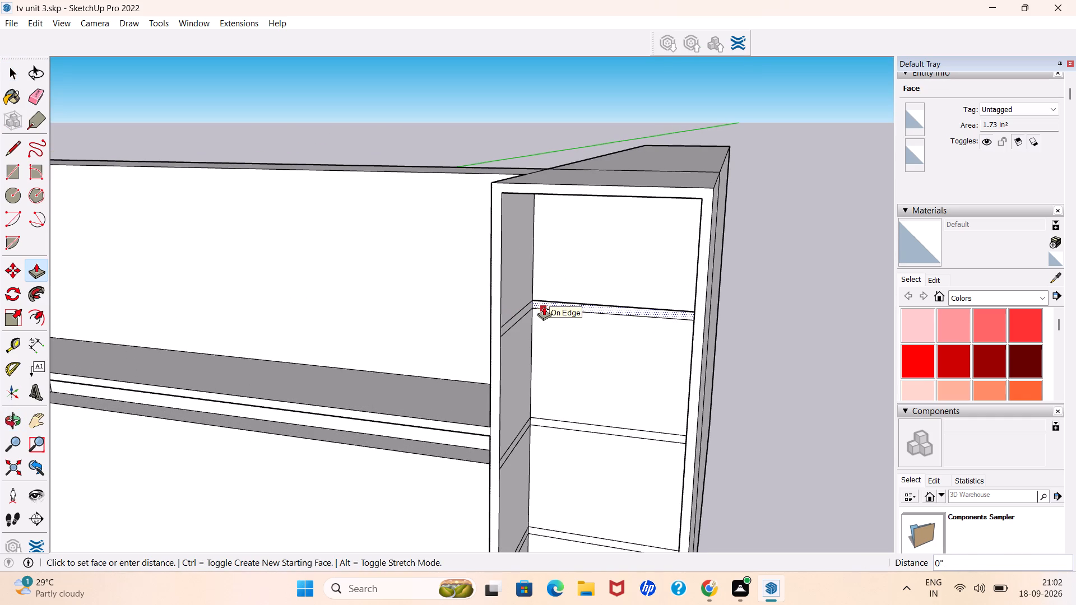
{"action": "left_click", "coordinate": [503, 299]}
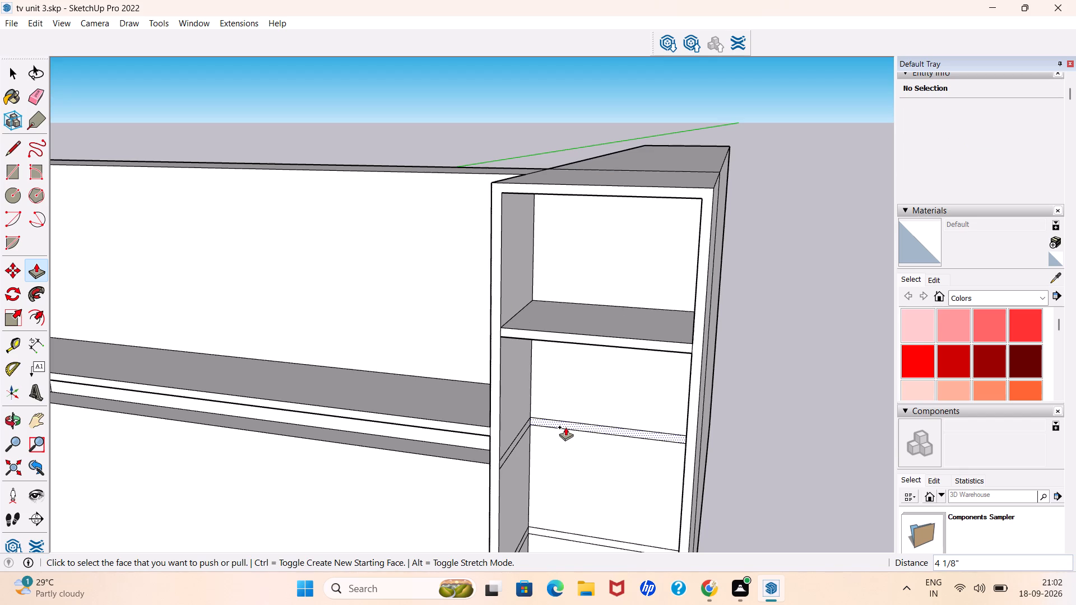
Push/Pull the three remaining shelf strips in the tall unit forward by the same 4 1/8".
{"action": "double_click", "coordinate": [565, 426]}
{"action": "scroll", "coordinate": [551, 336], "scroll_direction": "down", "scroll_amount": 5}
{"action": "scroll", "coordinate": [556, 483], "scroll_direction": "up", "scroll_amount": 4}
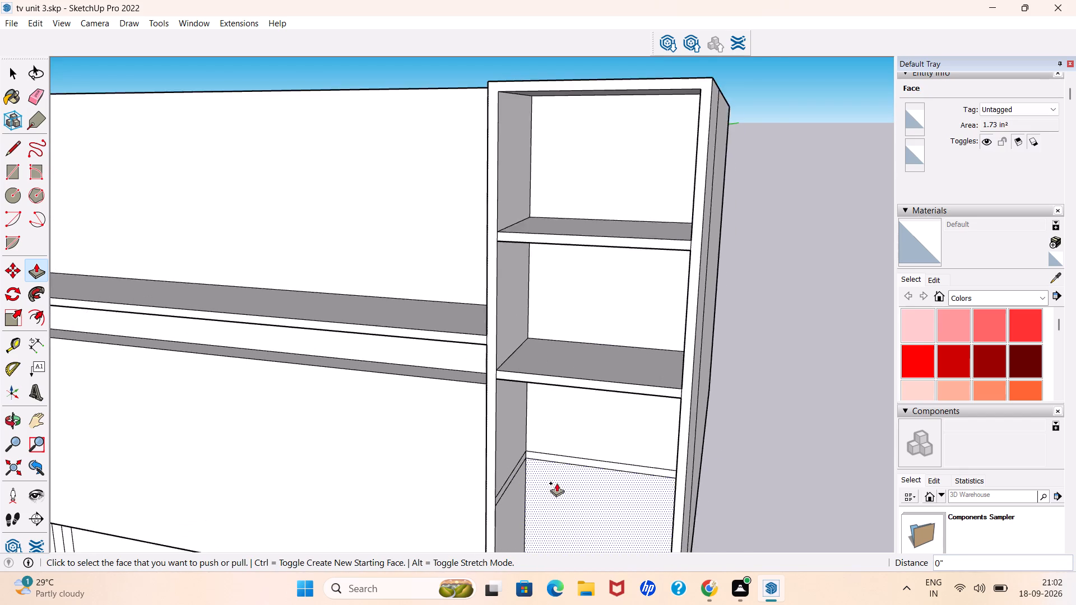
{"action": "scroll", "coordinate": [556, 483], "scroll_direction": "up", "scroll_amount": 3}
{"action": "double_click", "coordinate": [566, 455]}
{"action": "scroll", "coordinate": [541, 335], "scroll_direction": "down", "scroll_amount": 5}
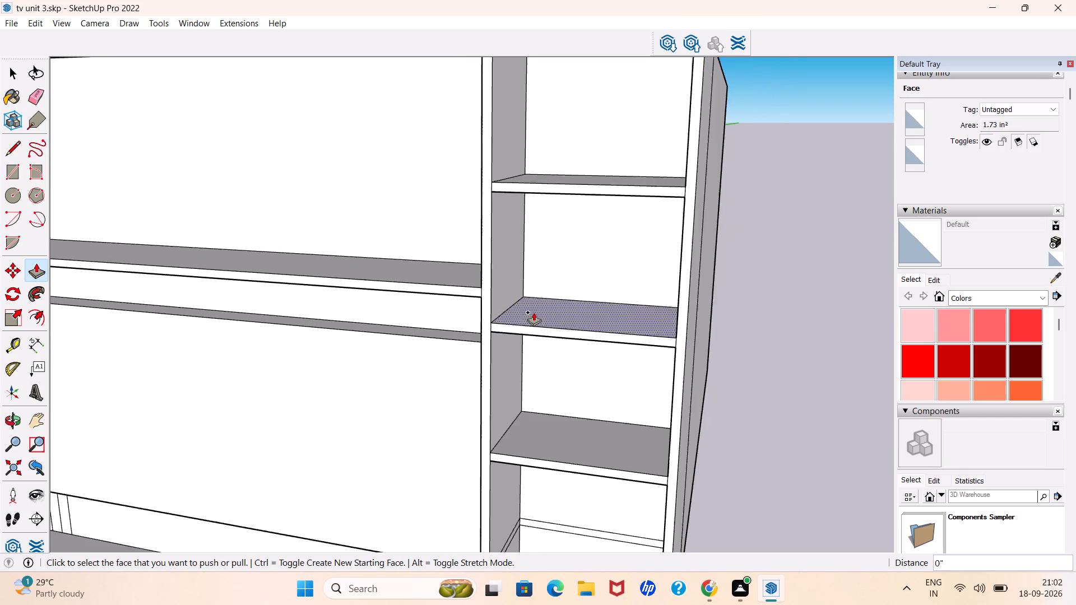
{"action": "scroll", "coordinate": [534, 312], "scroll_direction": "down", "scroll_amount": 5}
{"action": "scroll", "coordinate": [568, 491], "scroll_direction": "up", "scroll_amount": 7}
{"action": "double_click", "coordinate": [552, 394]}
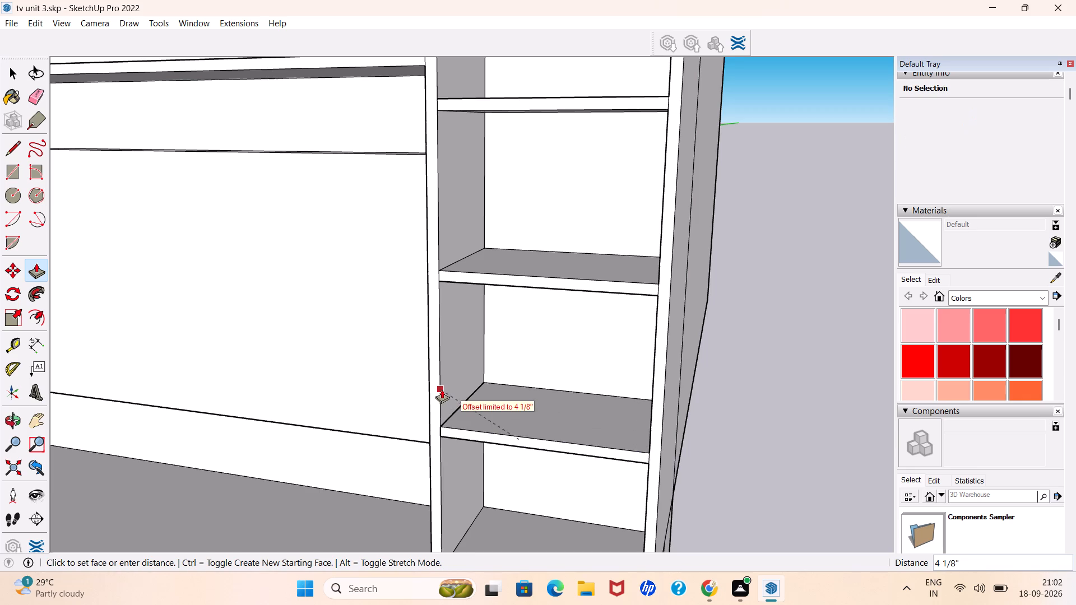
{"action": "left_click", "coordinate": [442, 389]}
{"action": "key", "text": "space"}
Delete the surplus box geometry extending behind the back panel from the tall shelf unit.
{"action": "scroll", "coordinate": [512, 406], "scroll_direction": "down", "scroll_amount": 10}
{"action": "middle_click_drag", "start_coordinate": [641, 383], "coordinate": [486, 449]}
{"action": "scroll", "coordinate": [642, 383], "scroll_direction": "down", "scroll_amount": 1}
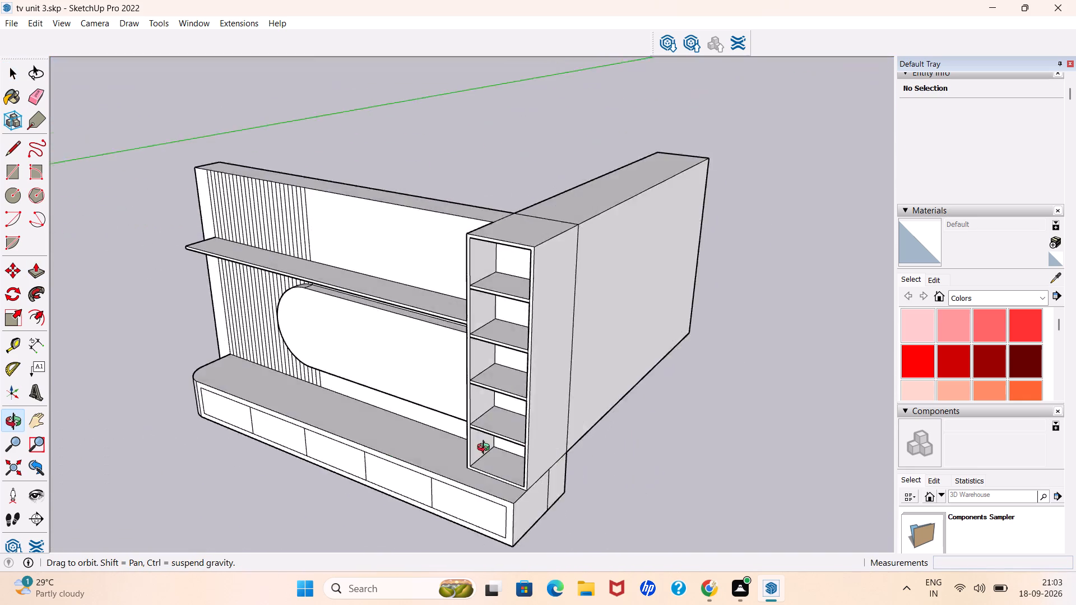
{"action": "middle_click_drag", "start_coordinate": [486, 449], "coordinate": [446, 450]}
{"action": "scroll", "coordinate": [605, 426], "scroll_direction": "down", "scroll_amount": 5}
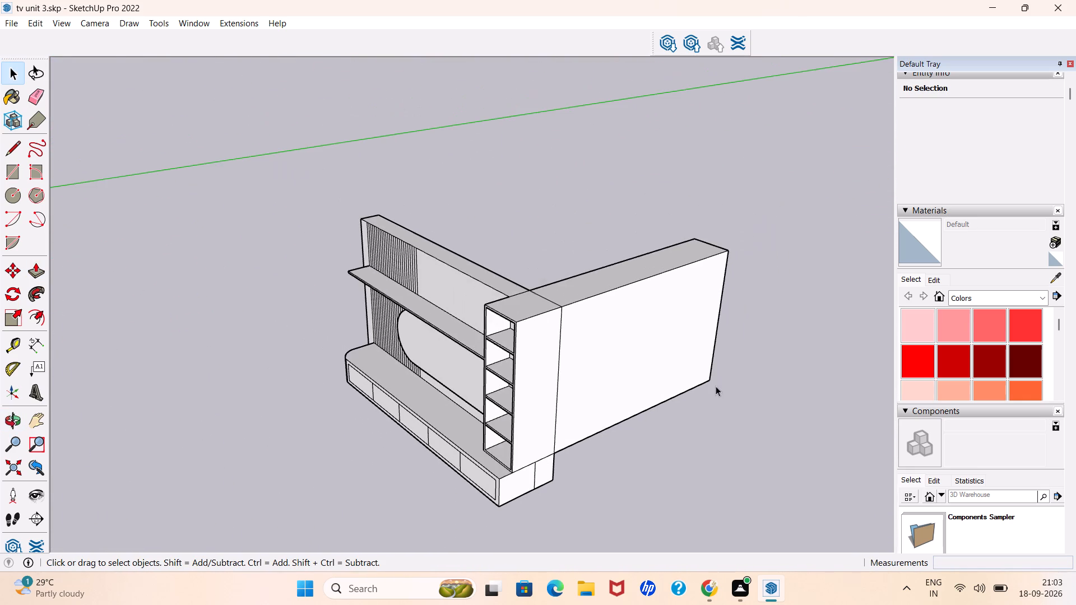
{"action": "middle_click_drag", "start_coordinate": [762, 365], "coordinate": [354, 361]}
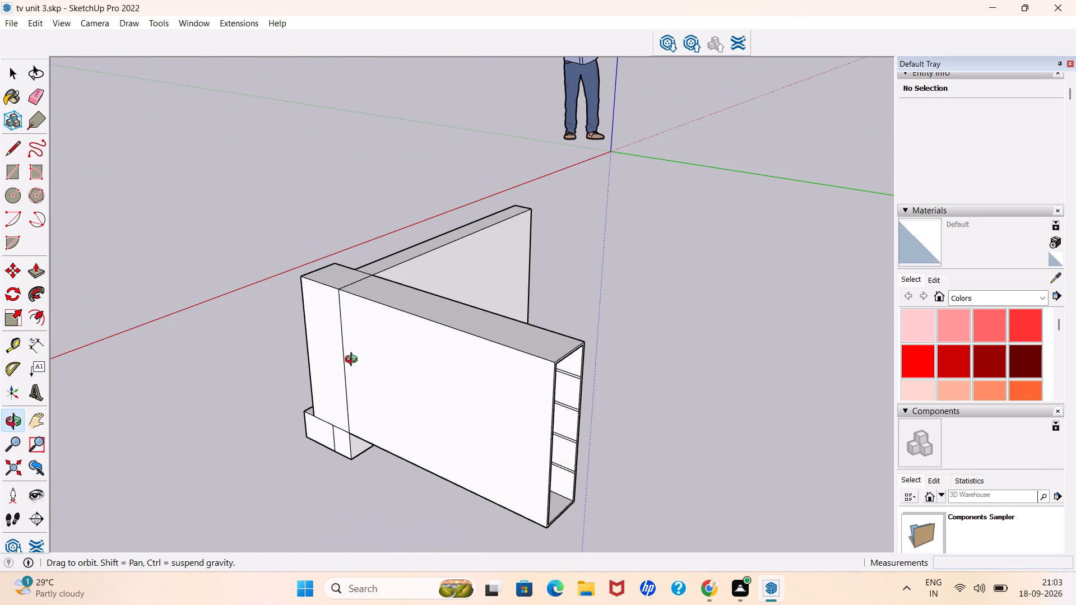
{"action": "middle_click_drag", "start_coordinate": [354, 361], "coordinate": [417, 370]}
{"action": "scroll", "coordinate": [576, 411], "scroll_direction": "down", "scroll_amount": 2}
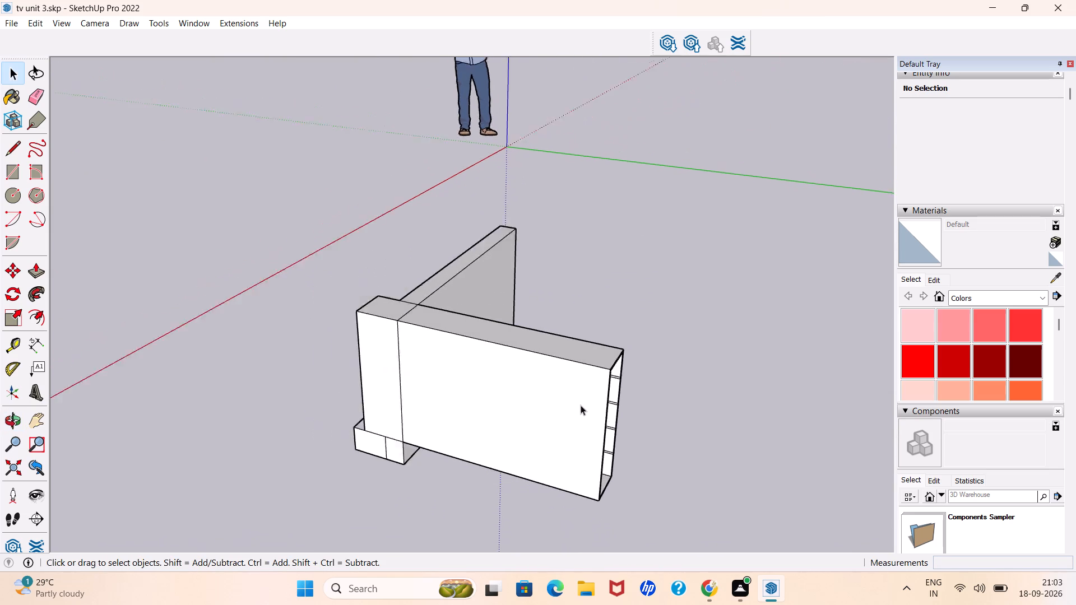
{"action": "scroll", "coordinate": [581, 405], "scroll_direction": "down", "scroll_amount": 3}
{"action": "middle_click_drag", "start_coordinate": [535, 393], "coordinate": [661, 376]}
{"action": "left_click_drag", "start_coordinate": [710, 469], "coordinate": [652, 407]}
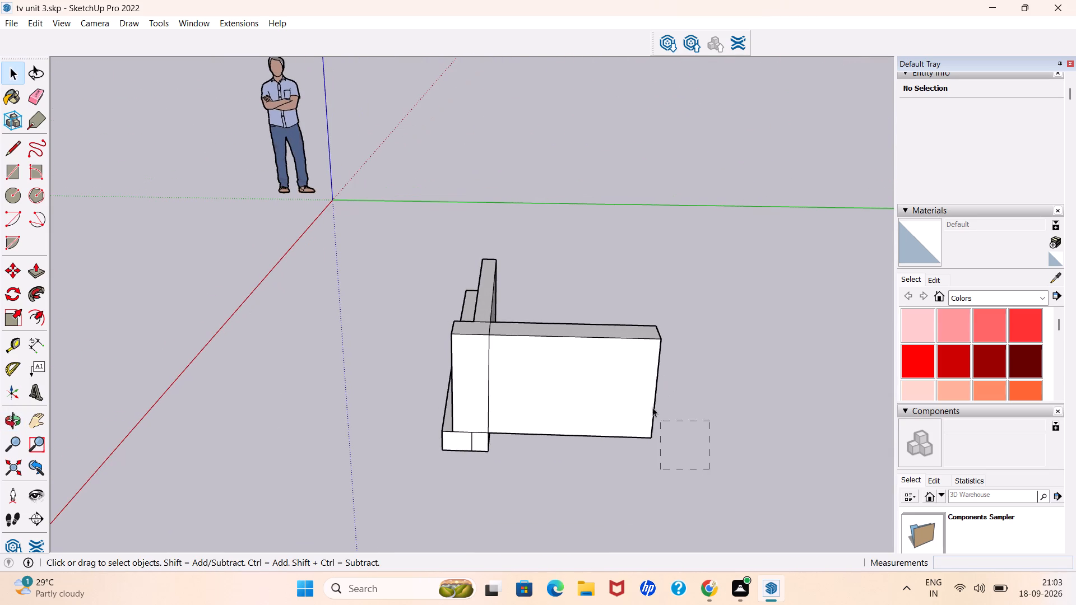
{"action": "left_click_drag", "start_coordinate": [652, 407], "coordinate": [583, 300]}
{"action": "key", "text": "Delete"}
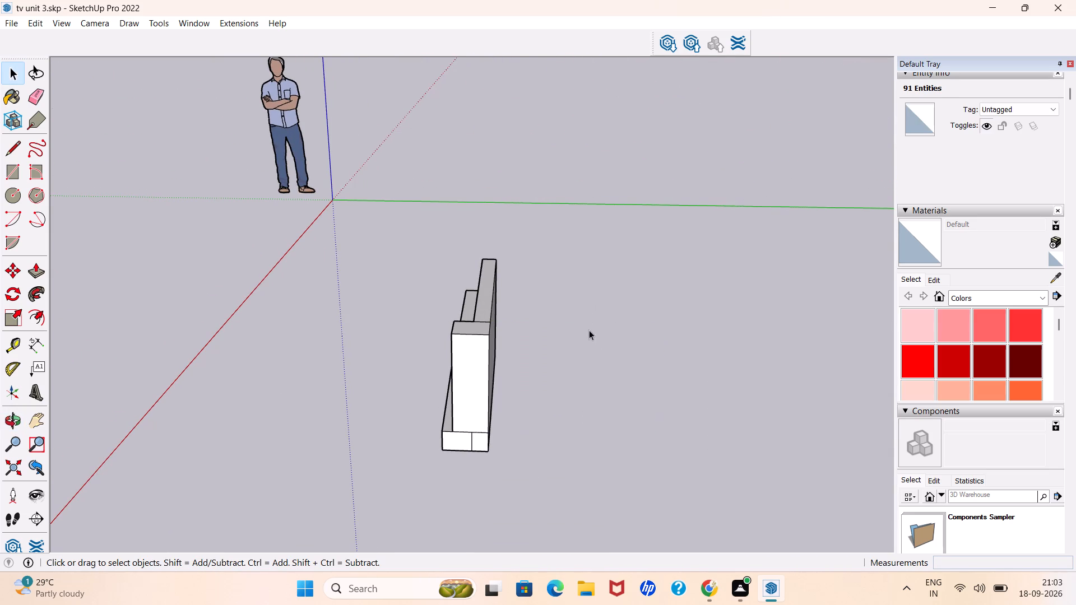
Save the TV unit model with the view turned to its front.
{"action": "middle_click_drag", "start_coordinate": [594, 372], "coordinate": [901, 383]}
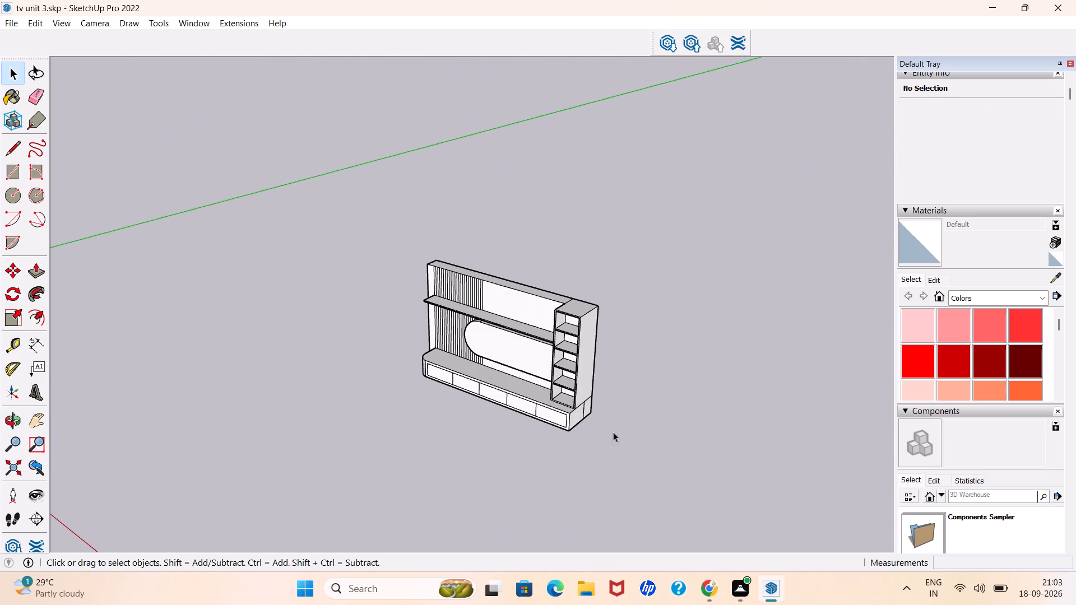
{"action": "middle_click_drag", "start_coordinate": [505, 407], "coordinate": [570, 396]}
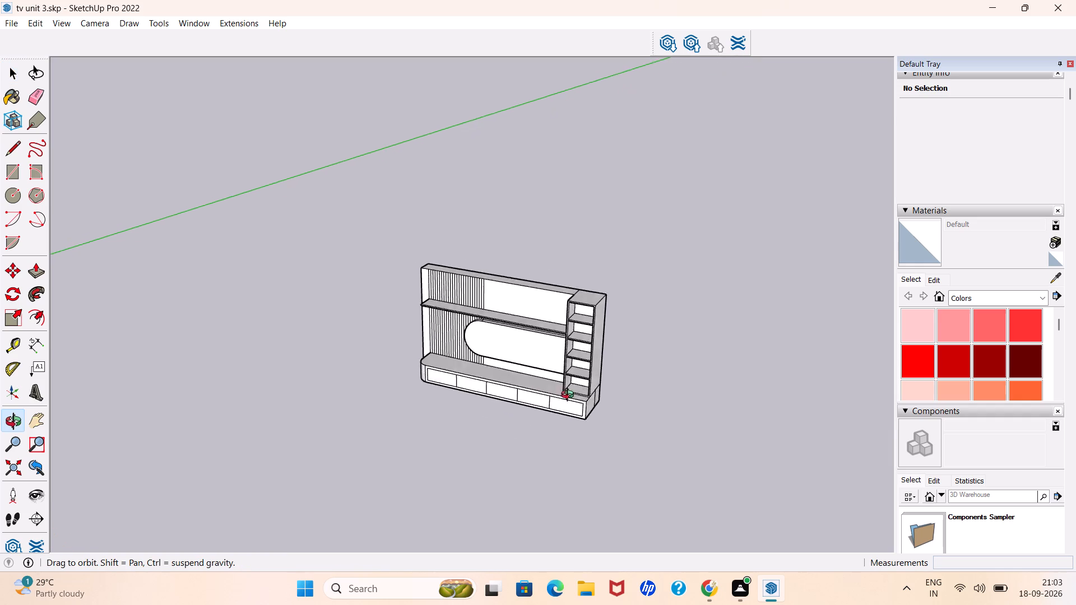
{"action": "middle_click_drag", "start_coordinate": [570, 396], "coordinate": [651, 349]}
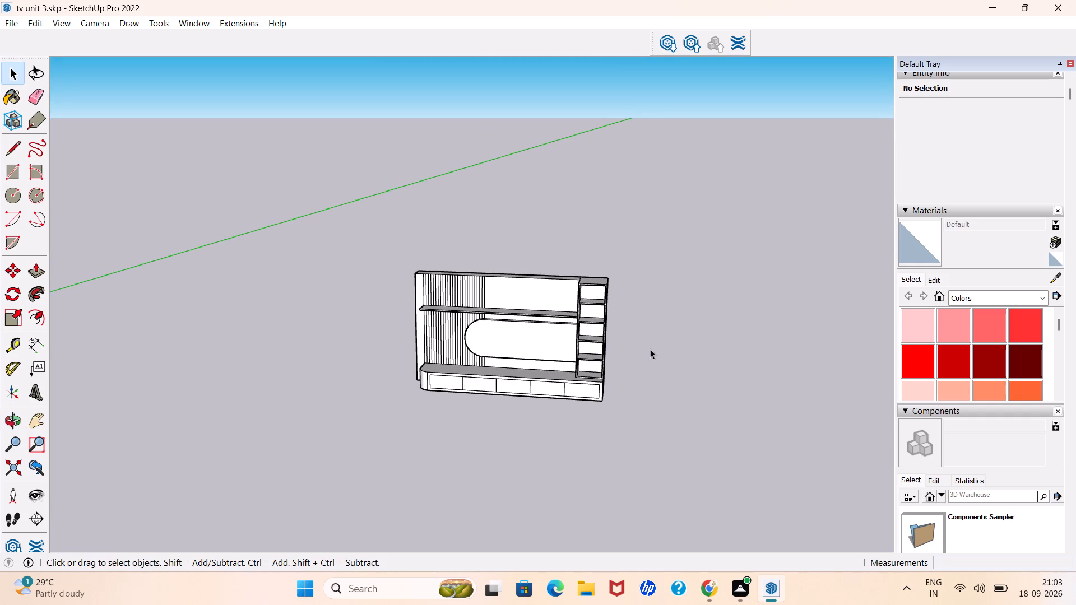
{"action": "middle_click_drag", "start_coordinate": [527, 343], "coordinate": [570, 320]}
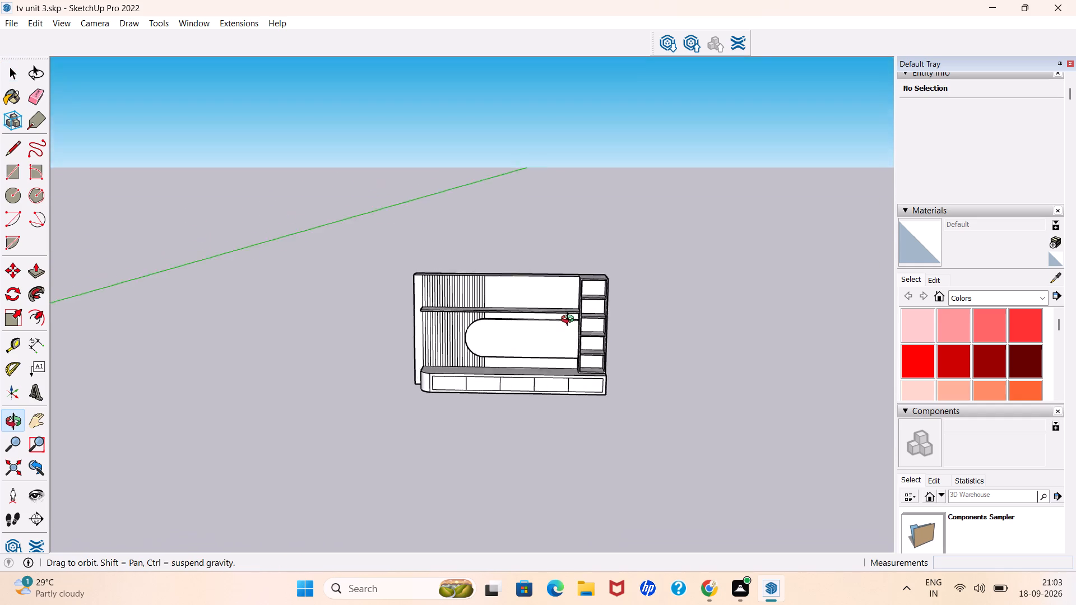
{"action": "middle_click_drag", "start_coordinate": [570, 320], "coordinate": [593, 286]}
{"action": "scroll", "coordinate": [518, 337], "scroll_direction": "up", "scroll_amount": 4}
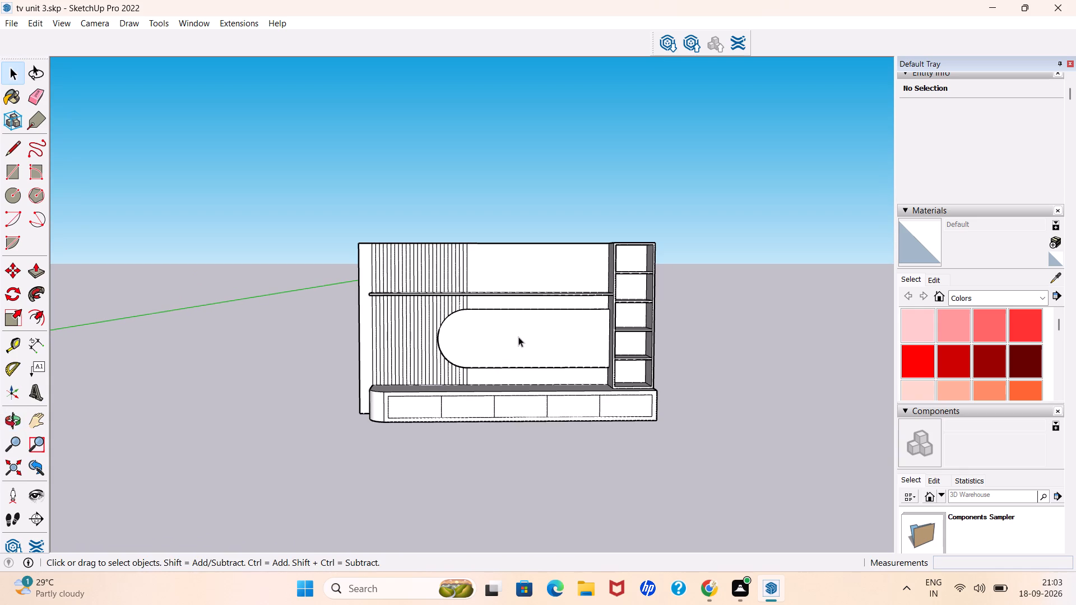
{"action": "key", "text": "ctrl+s"}
Switch the materials library from Colors to the Wood collection.
{"action": "scroll", "coordinate": [666, 255], "scroll_direction": "up", "scroll_amount": 3}
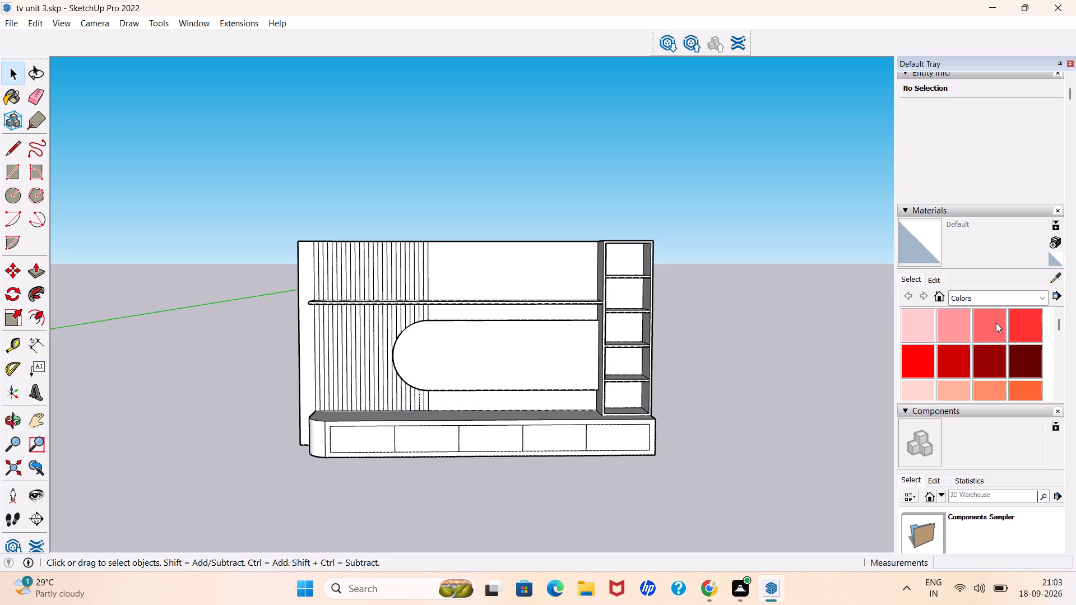
{"action": "scroll", "coordinate": [991, 323], "scroll_direction": "down", "scroll_amount": 3}
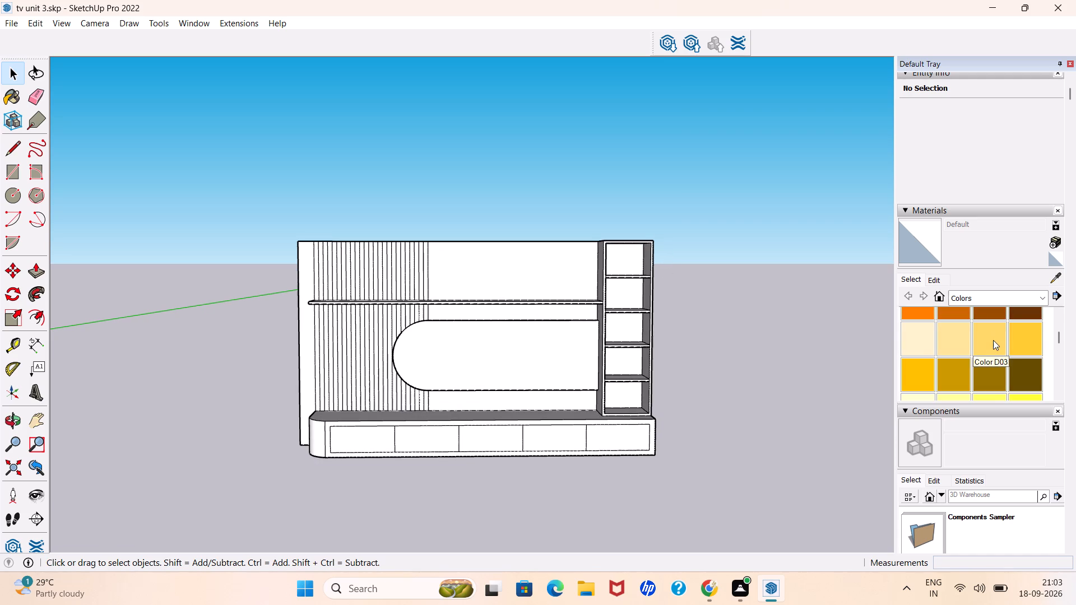
{"action": "left_click", "coordinate": [1041, 295]}
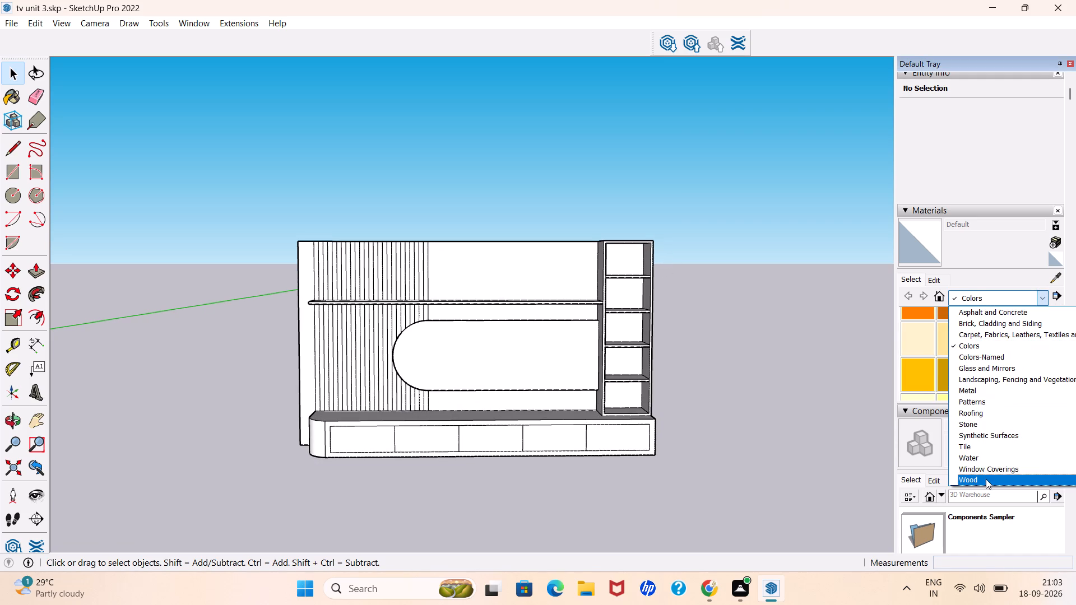
{"action": "left_click", "coordinate": [984, 479]}
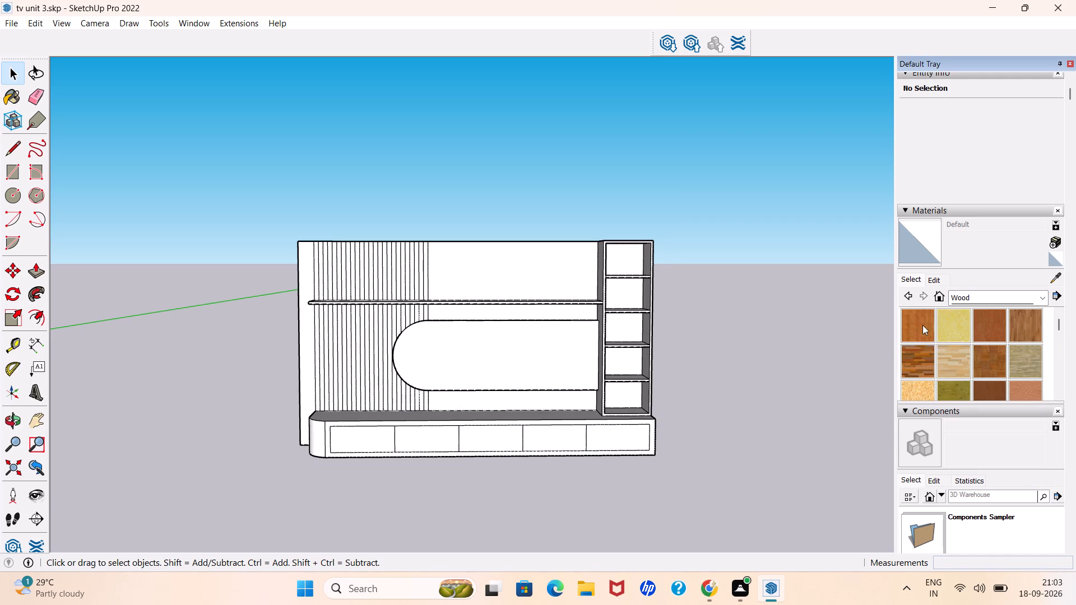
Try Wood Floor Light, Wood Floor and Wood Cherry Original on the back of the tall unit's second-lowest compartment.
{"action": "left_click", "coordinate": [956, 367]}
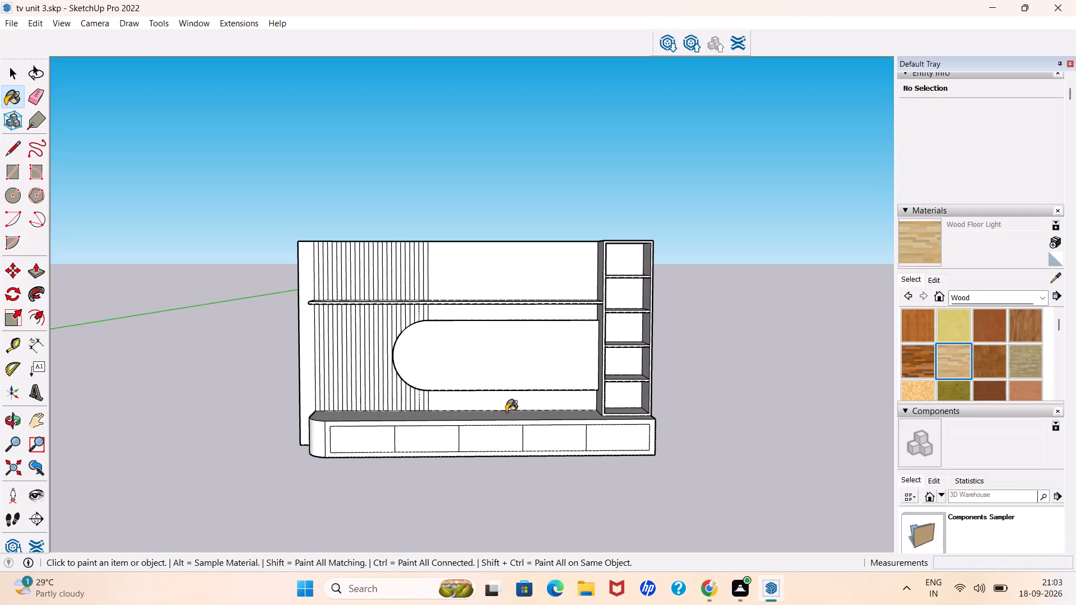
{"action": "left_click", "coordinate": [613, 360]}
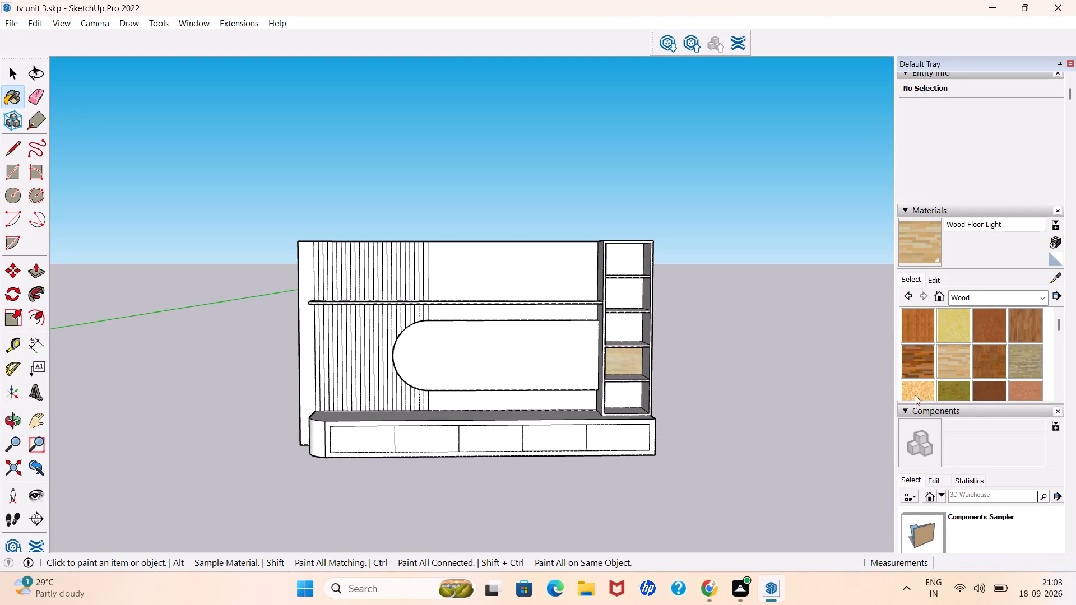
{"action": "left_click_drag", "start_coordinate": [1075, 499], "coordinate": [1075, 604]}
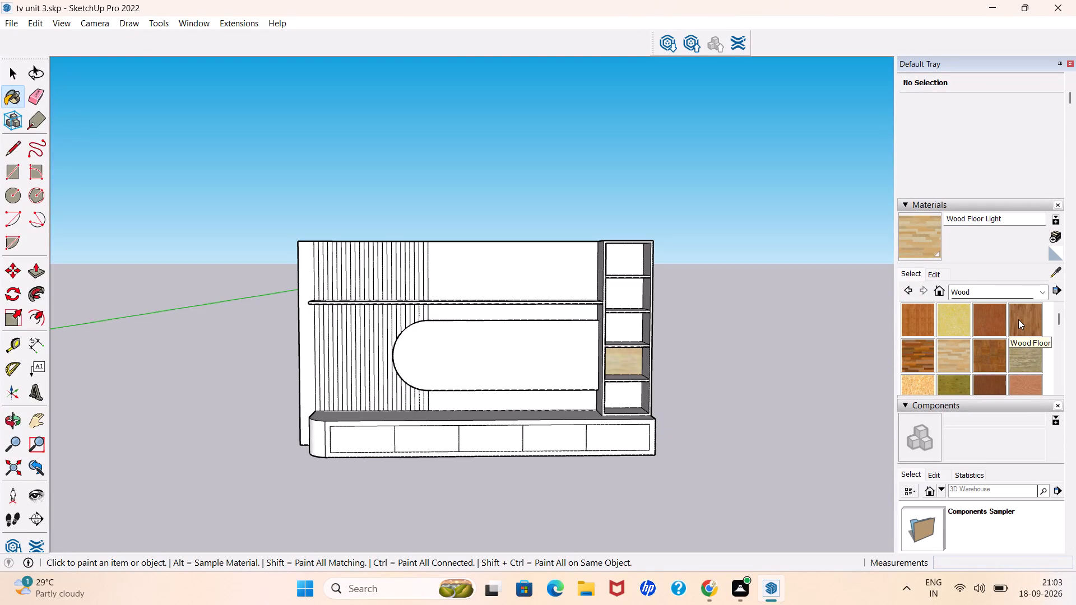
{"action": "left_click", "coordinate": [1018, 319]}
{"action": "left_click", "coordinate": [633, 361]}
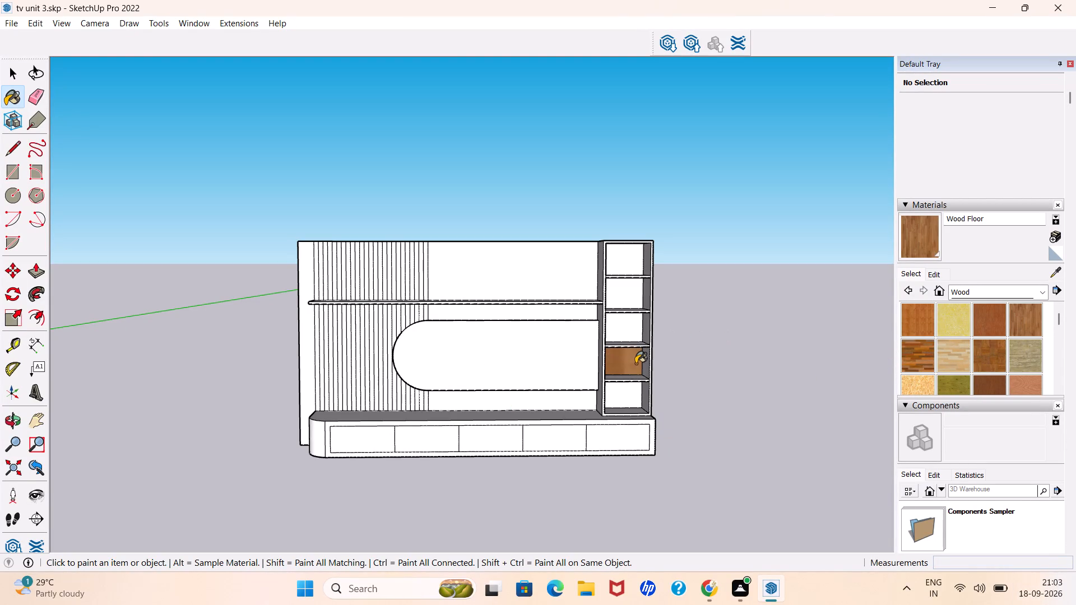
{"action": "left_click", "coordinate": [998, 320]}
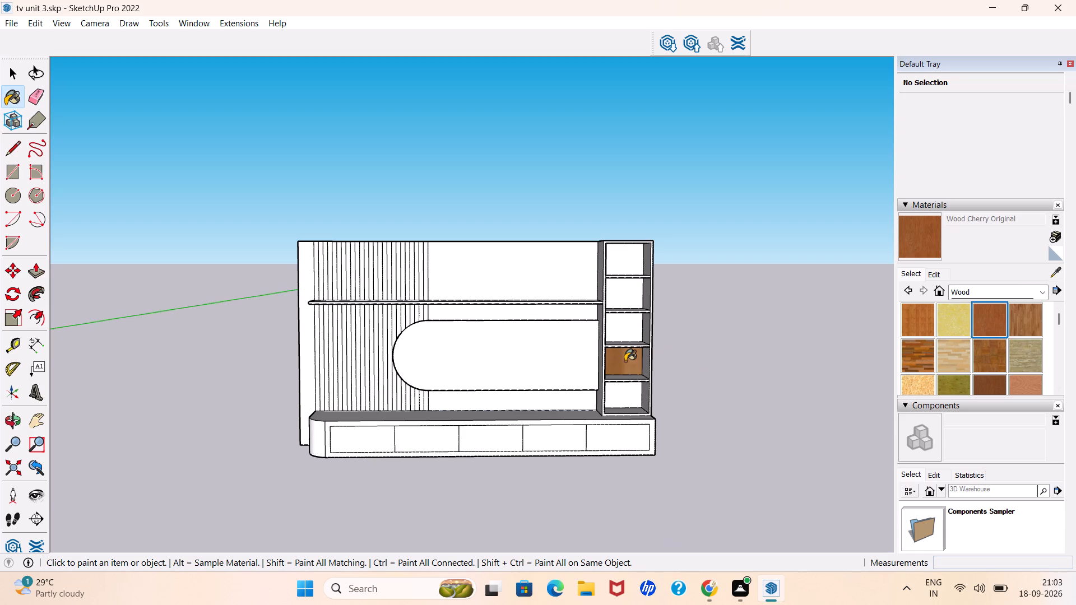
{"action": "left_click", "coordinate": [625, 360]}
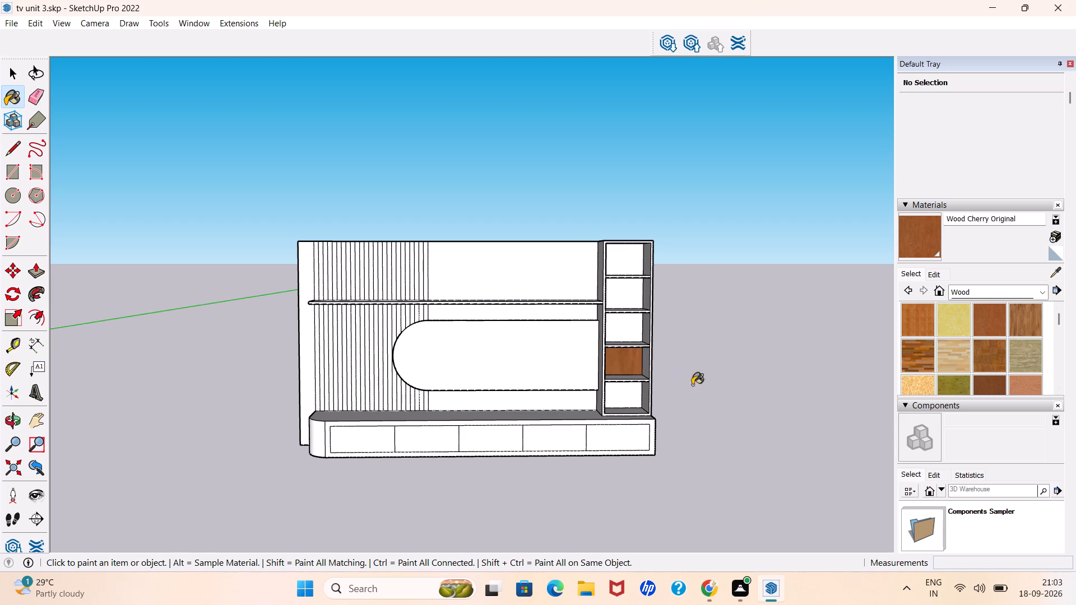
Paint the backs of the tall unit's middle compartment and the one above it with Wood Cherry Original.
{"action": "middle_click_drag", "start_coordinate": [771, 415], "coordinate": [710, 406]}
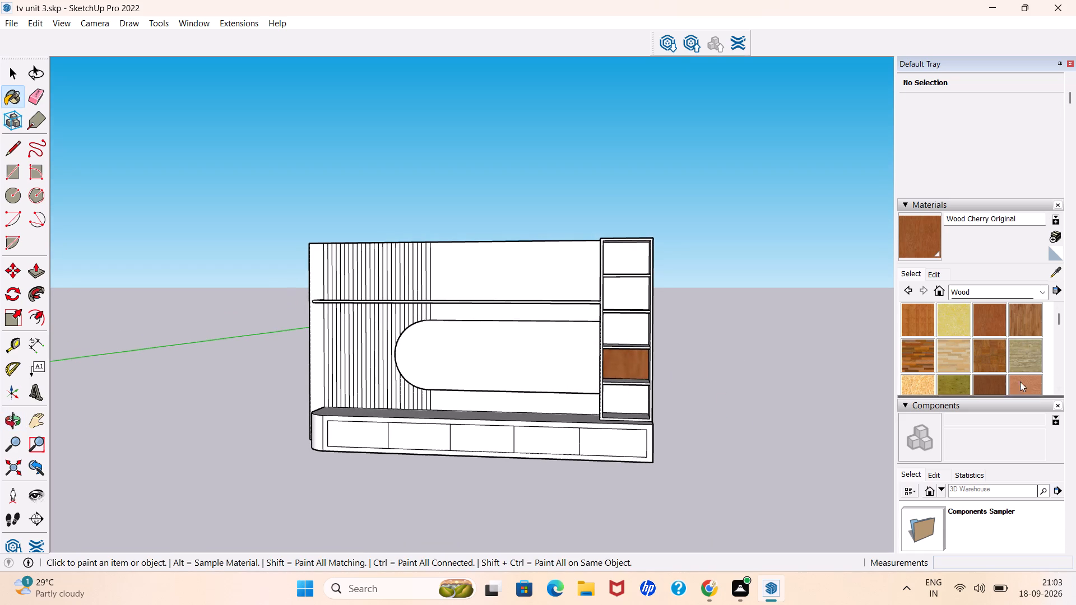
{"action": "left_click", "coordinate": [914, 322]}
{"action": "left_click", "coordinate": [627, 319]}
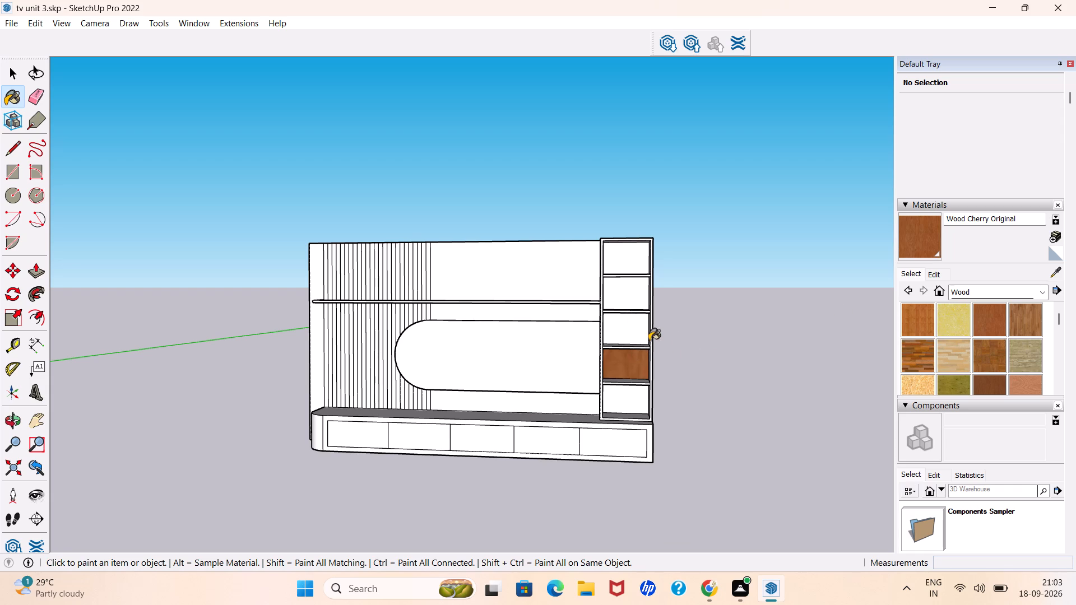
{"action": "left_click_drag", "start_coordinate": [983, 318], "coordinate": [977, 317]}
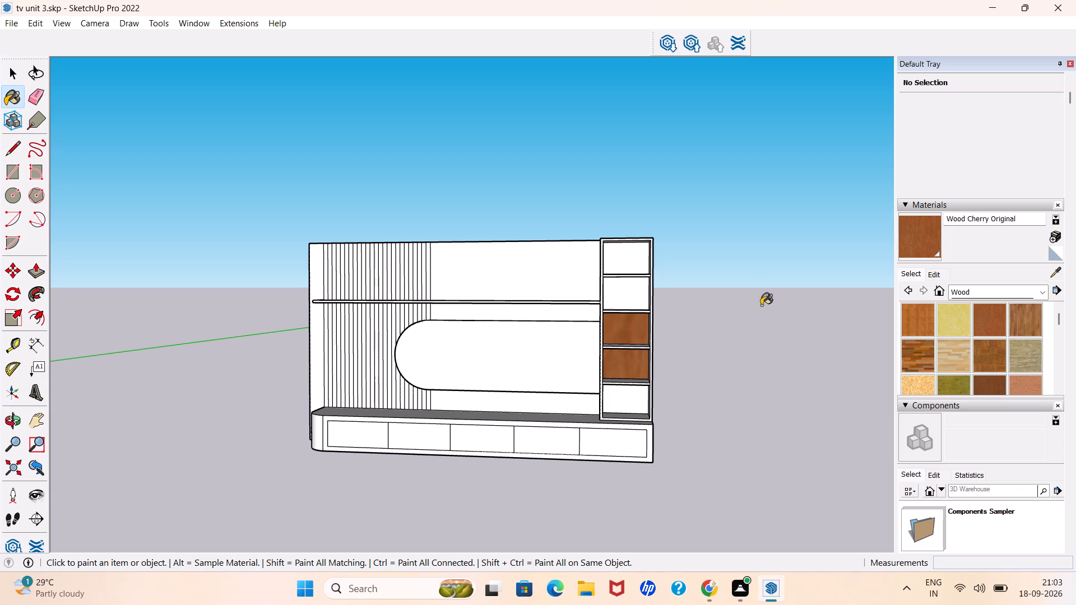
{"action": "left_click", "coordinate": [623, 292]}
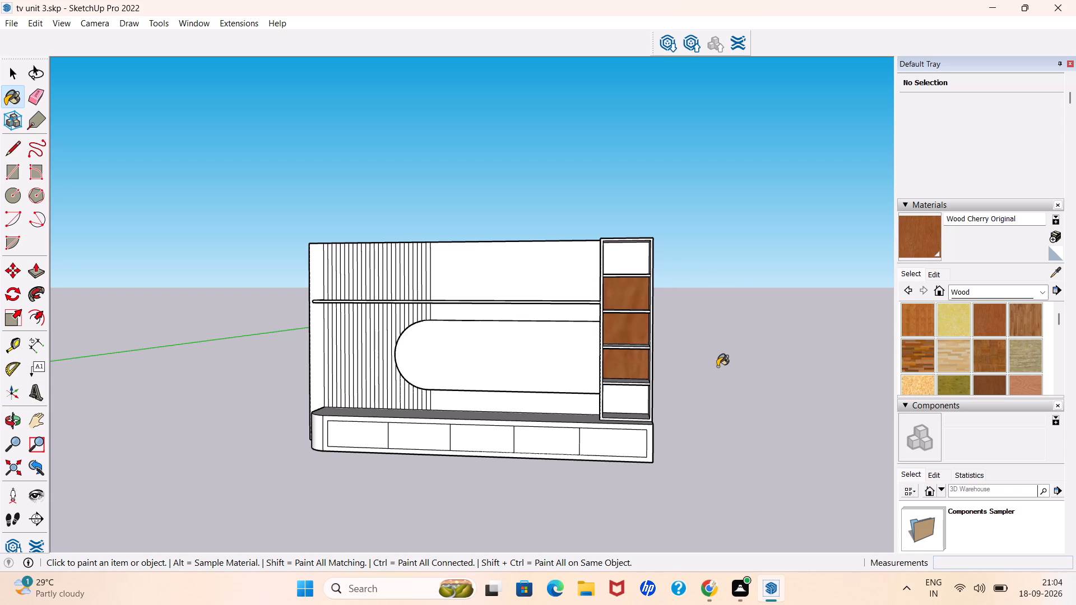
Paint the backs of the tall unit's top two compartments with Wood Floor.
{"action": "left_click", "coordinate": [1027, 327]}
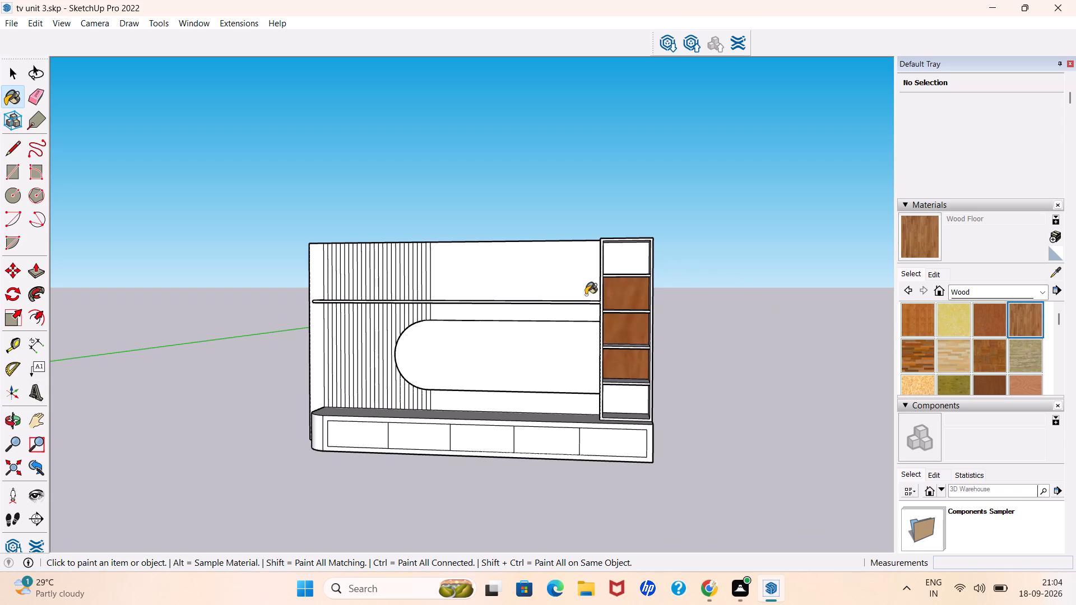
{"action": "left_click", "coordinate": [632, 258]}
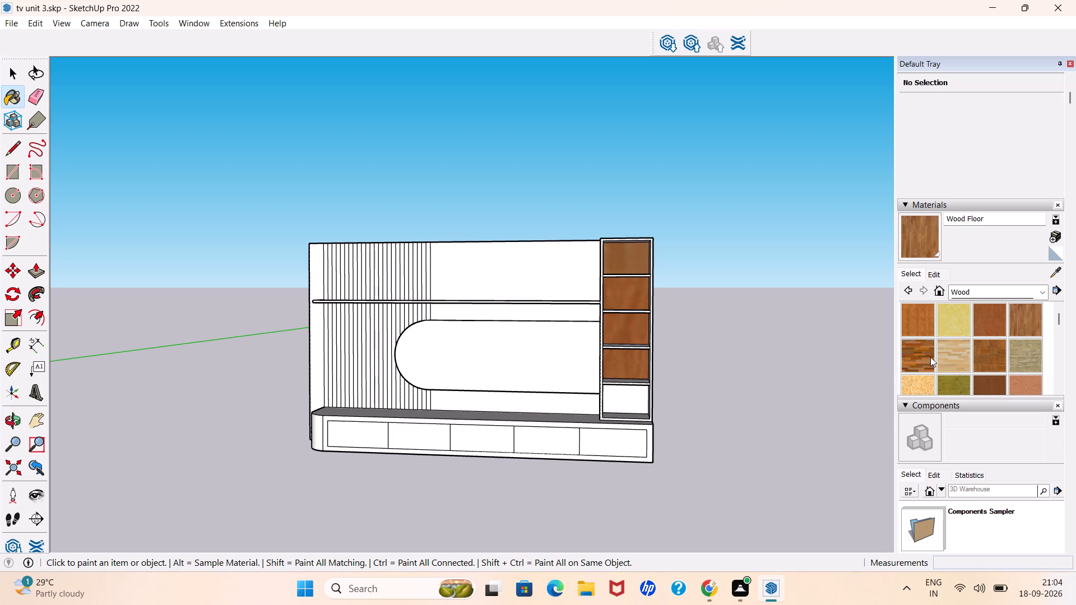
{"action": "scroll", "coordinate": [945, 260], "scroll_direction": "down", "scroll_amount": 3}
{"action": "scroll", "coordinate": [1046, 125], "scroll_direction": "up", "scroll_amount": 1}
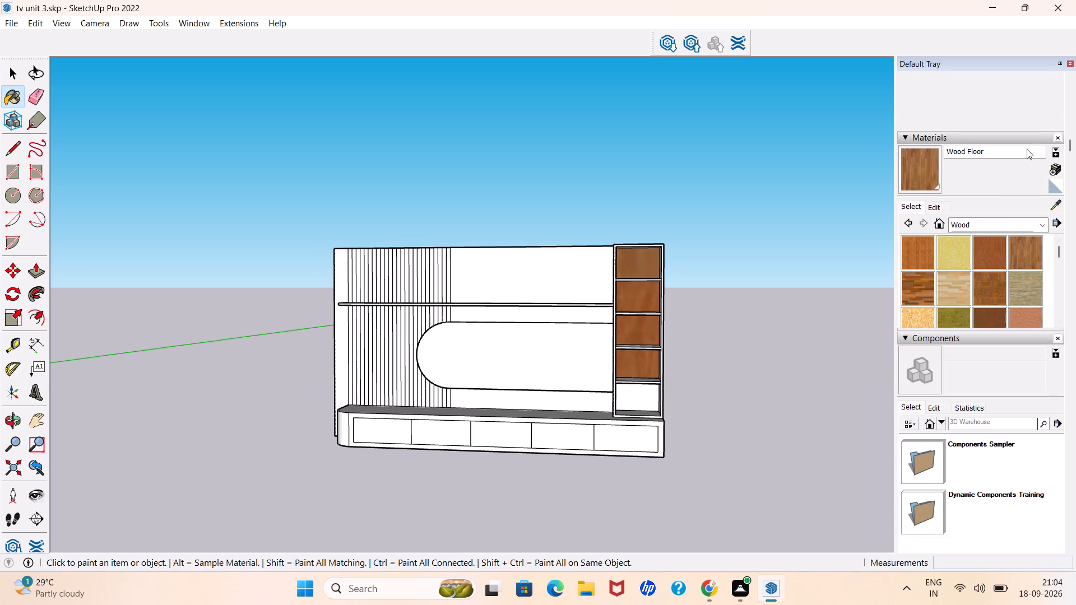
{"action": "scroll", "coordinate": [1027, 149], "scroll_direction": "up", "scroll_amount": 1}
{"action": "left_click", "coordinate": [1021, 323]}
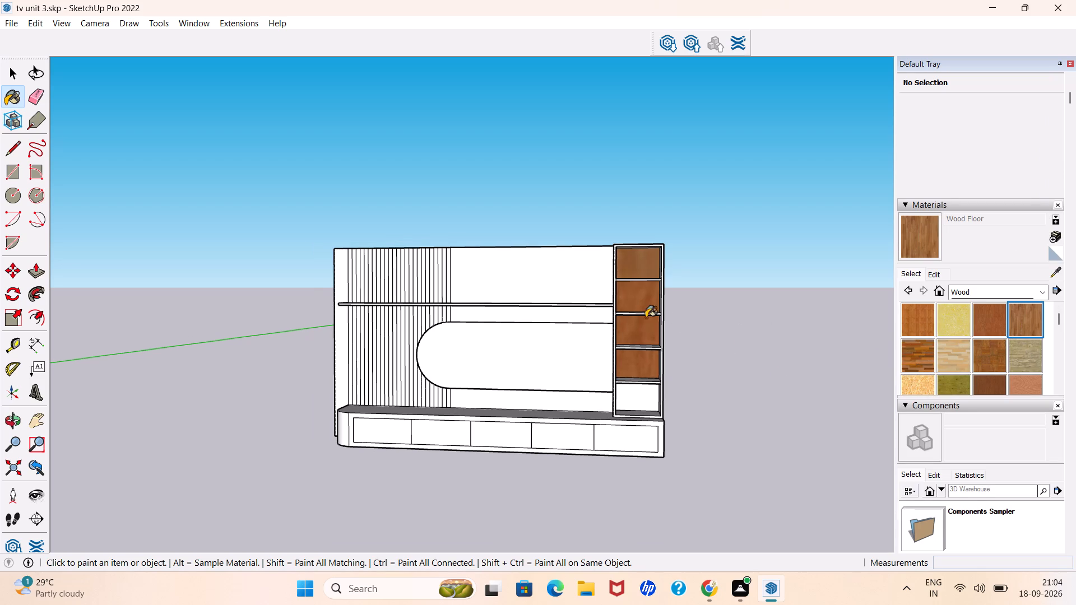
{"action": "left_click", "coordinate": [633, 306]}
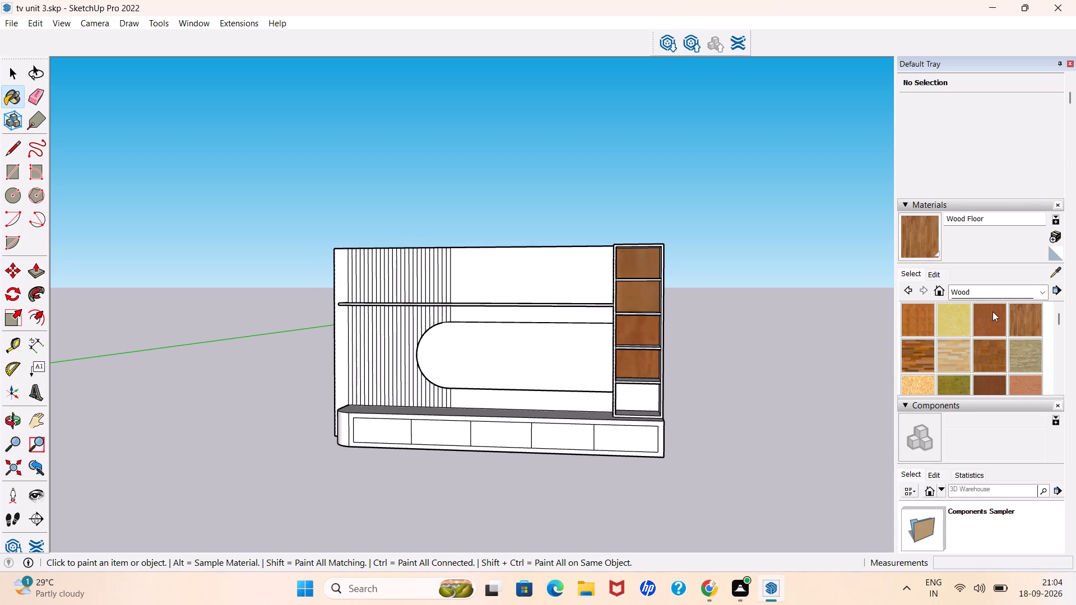
Paint the backs of the tall unit's upper four compartments with Wood Bamboo.
{"action": "left_click", "coordinate": [920, 317]}
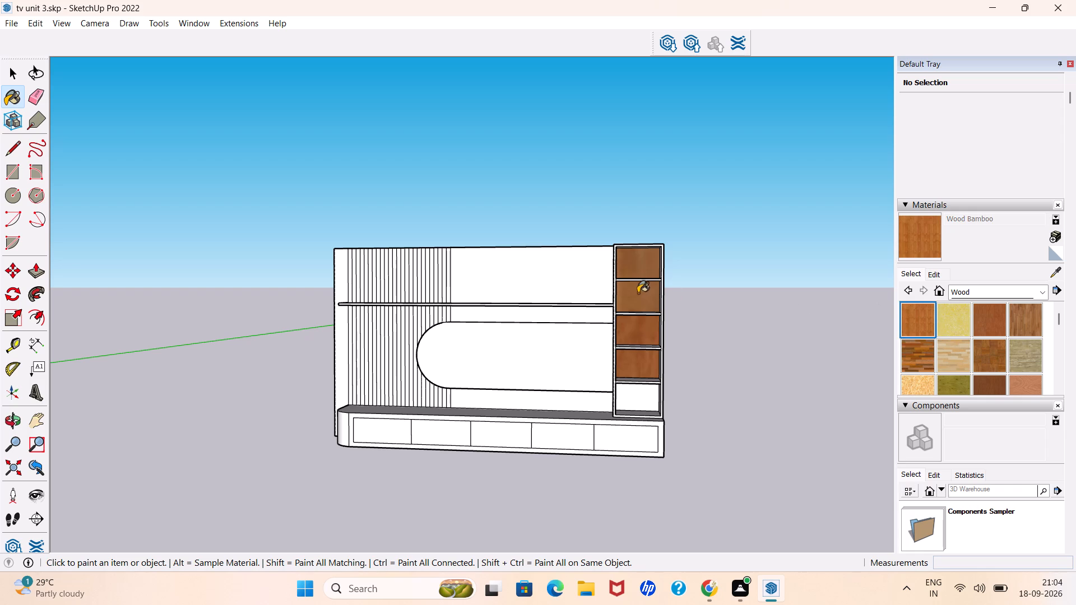
{"action": "left_click", "coordinate": [637, 330]}
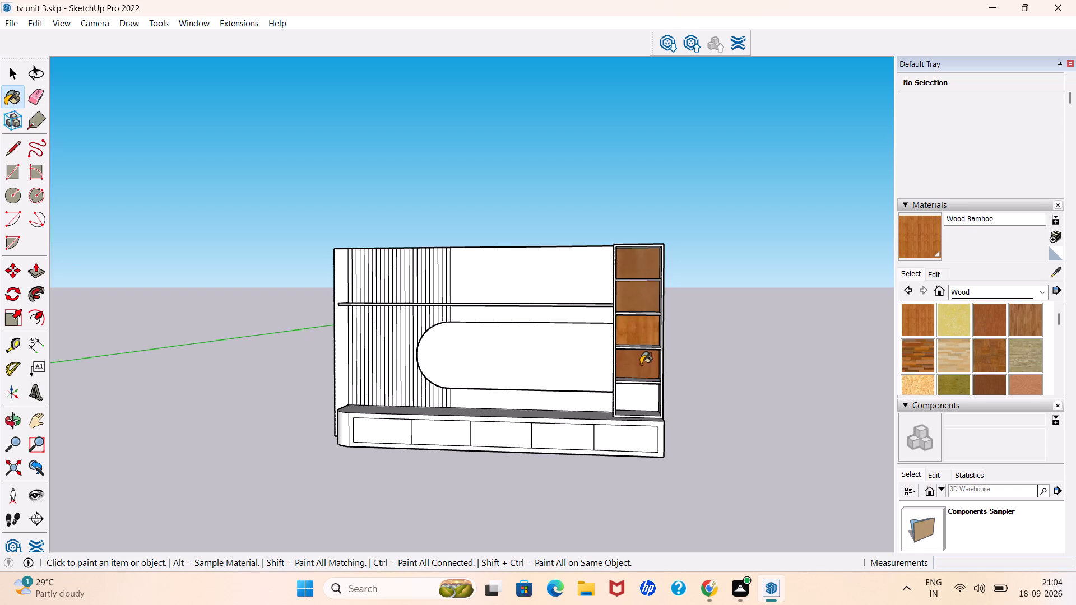
{"action": "left_click", "coordinate": [641, 362]}
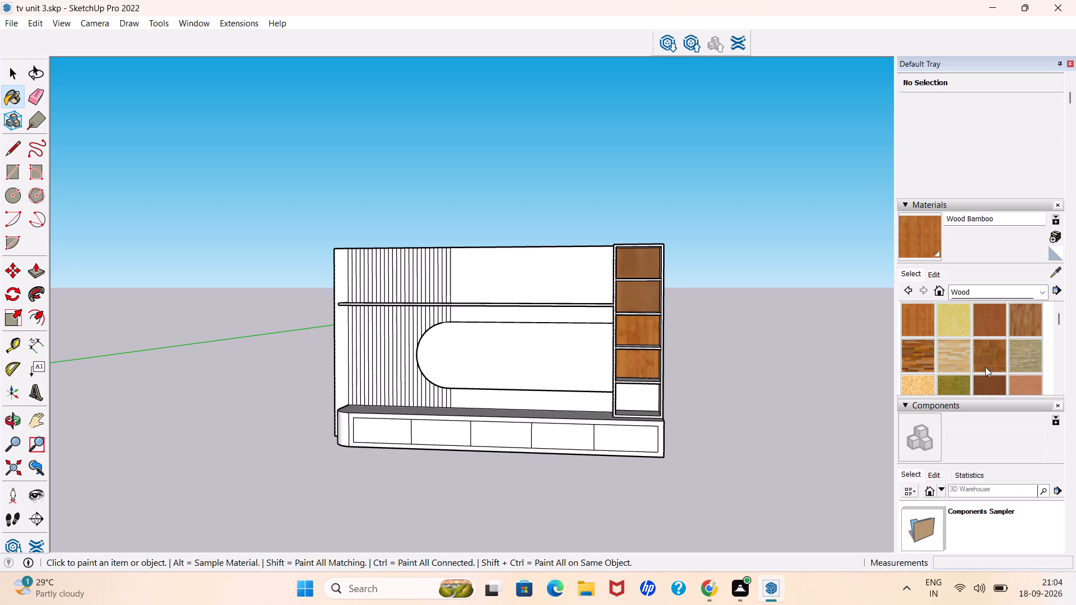
{"action": "scroll", "coordinate": [984, 366], "scroll_direction": "down", "scroll_amount": 1}
{"action": "scroll", "coordinate": [984, 366], "scroll_direction": "up", "scroll_amount": 2}
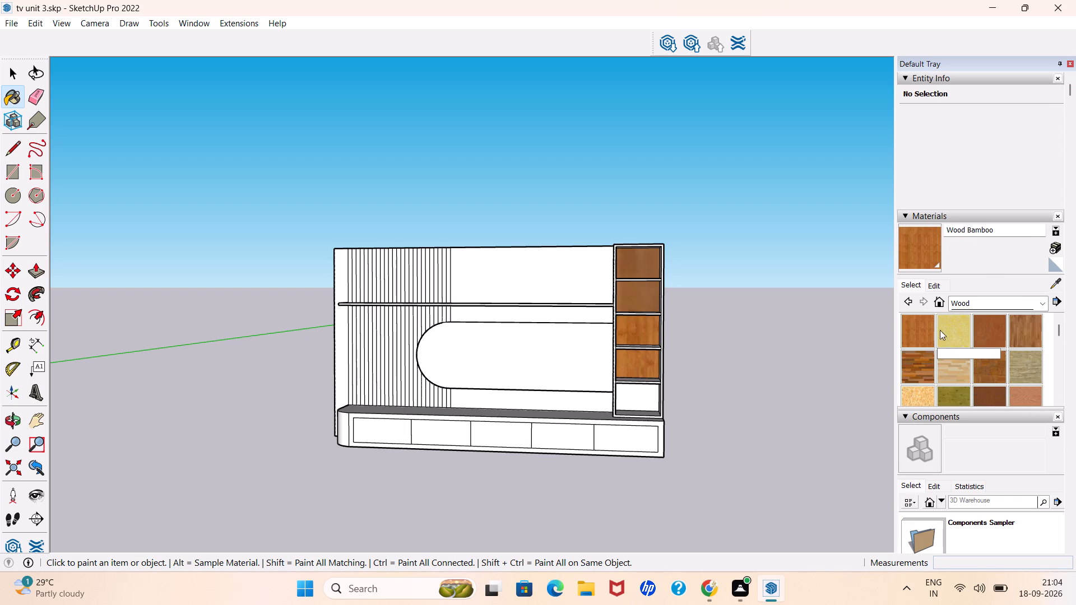
{"action": "left_click", "coordinate": [633, 299]}
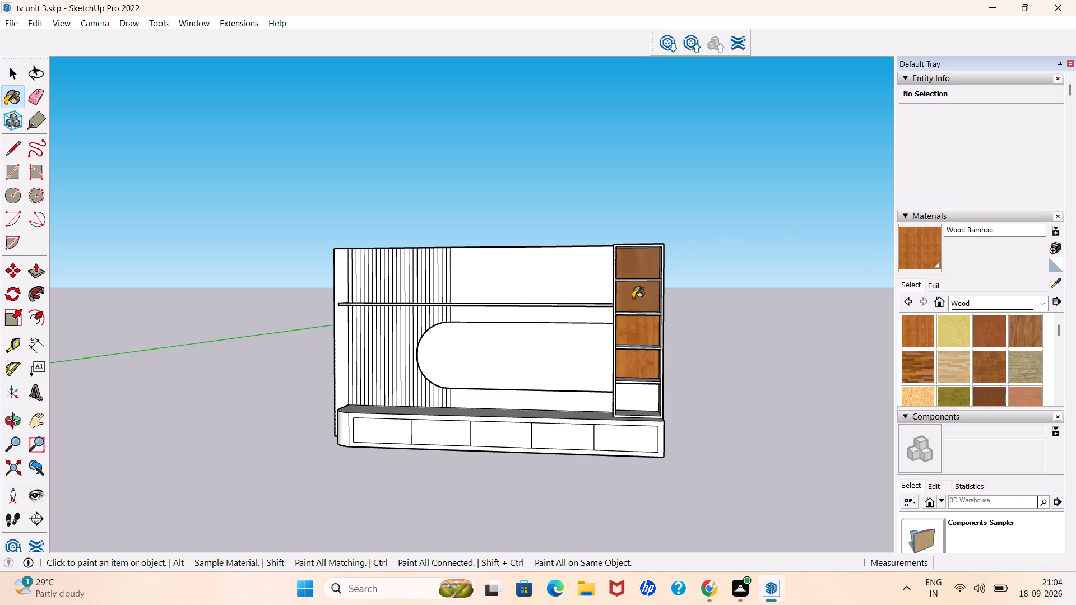
{"action": "left_click", "coordinate": [641, 267]}
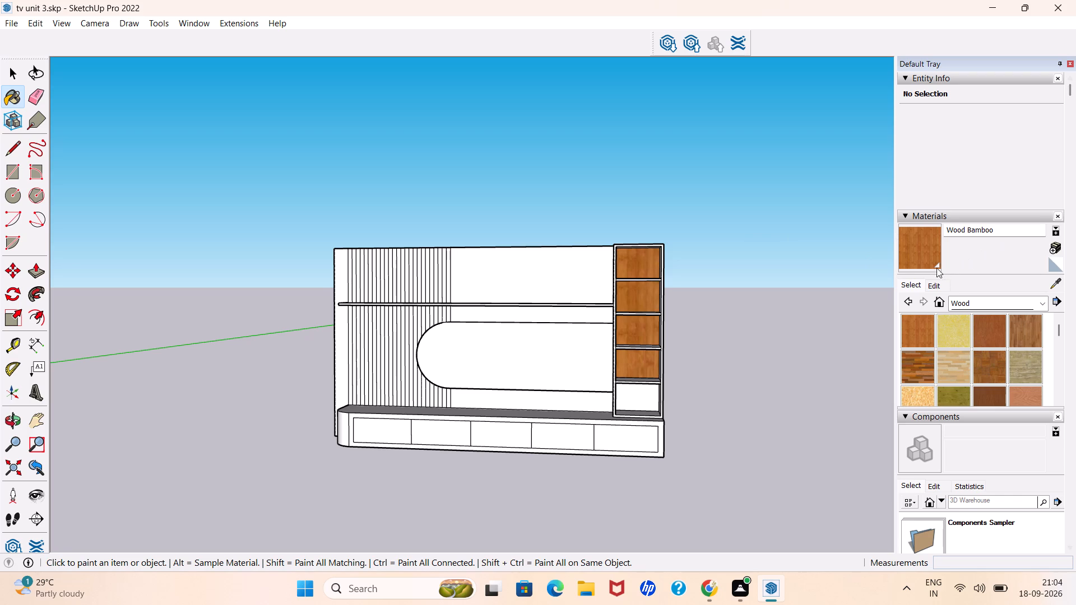
Adjust the Wood Bamboo material's brightness to a darker brown.
{"action": "left_click", "coordinate": [935, 285]}
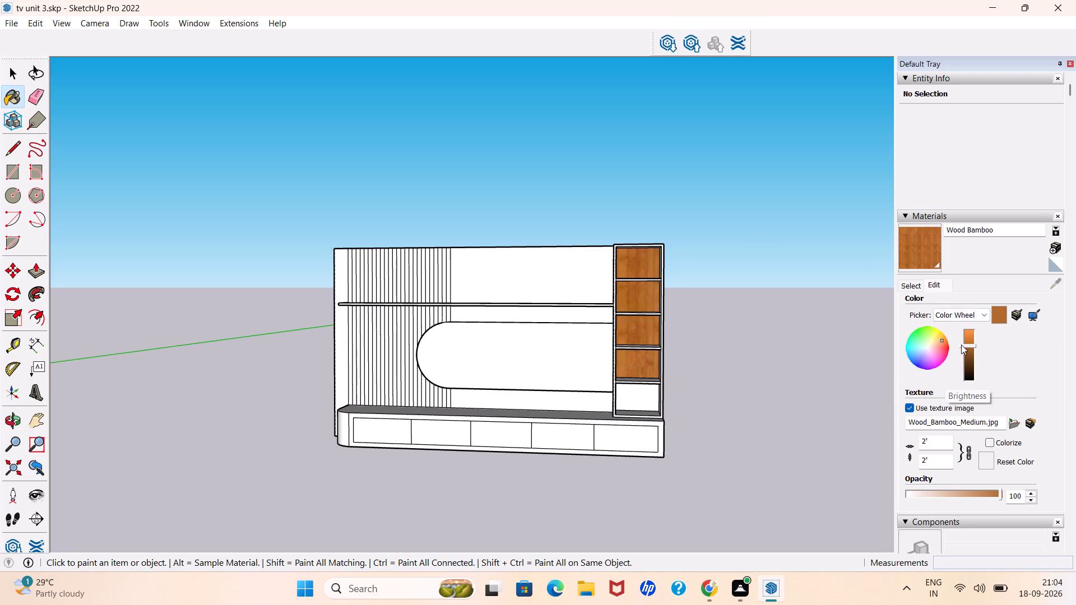
{"action": "left_click_drag", "start_coordinate": [961, 345], "coordinate": [961, 341]}
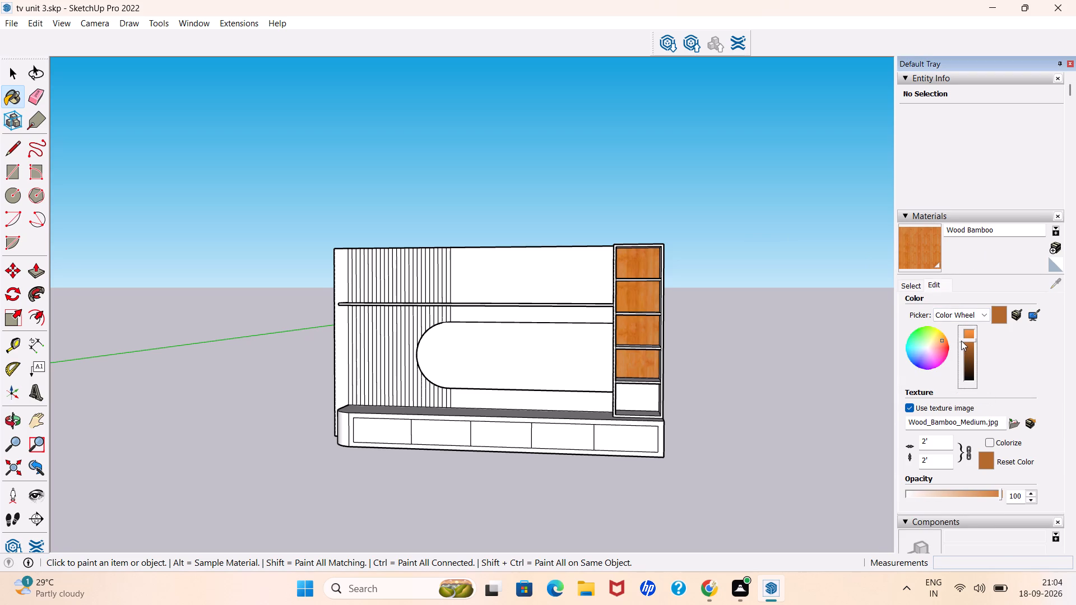
{"action": "left_click_drag", "start_coordinate": [961, 341], "coordinate": [959, 338]}
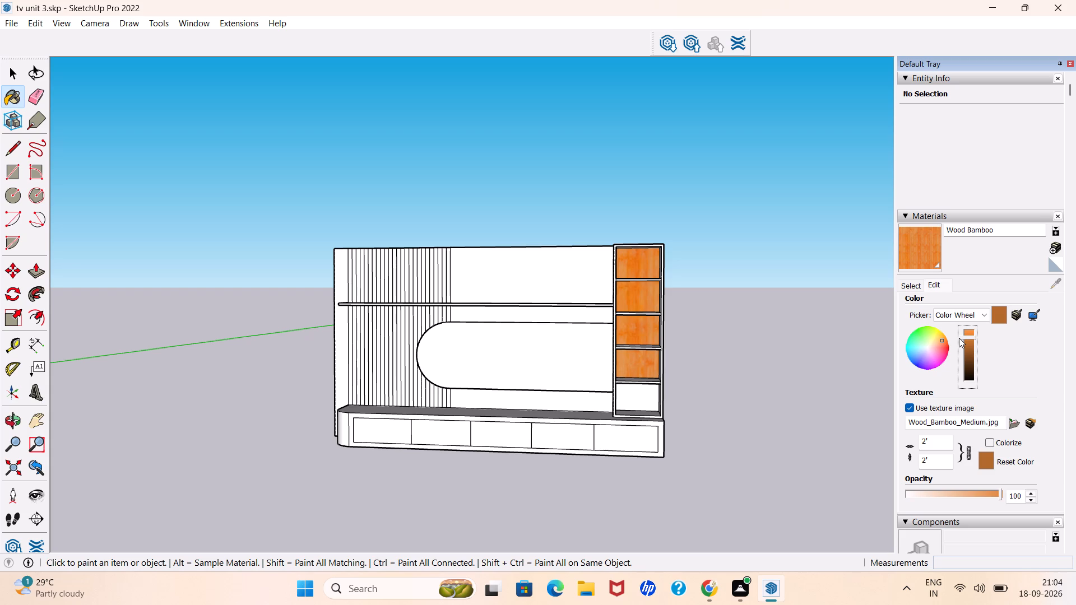
{"action": "left_click_drag", "start_coordinate": [959, 338], "coordinate": [963, 352]}
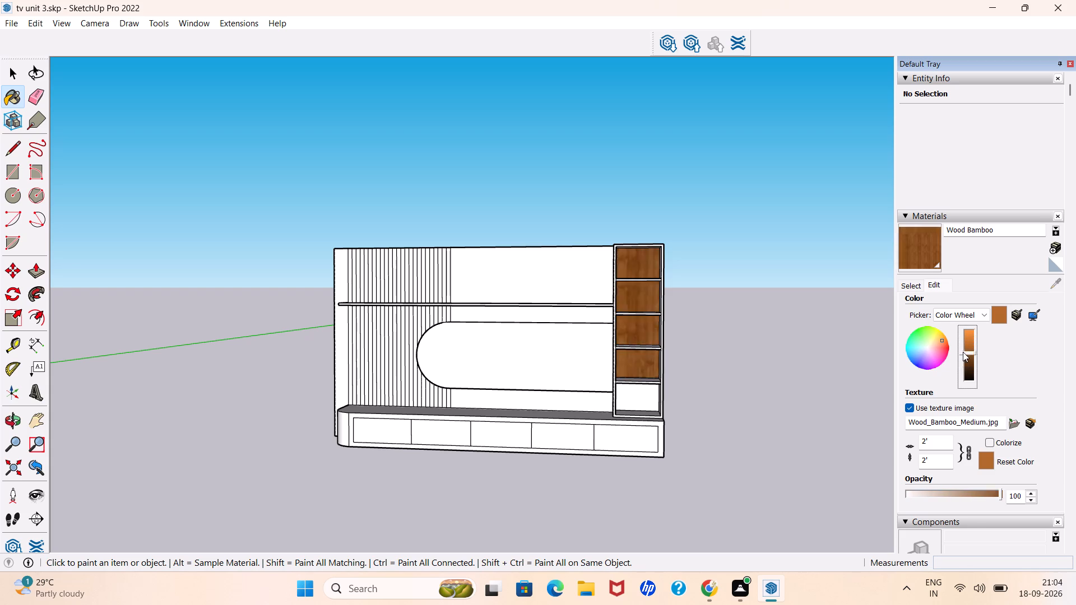
Adjust the Wood Bamboo material's brightness to a medium orange-brown.
{"action": "left_click_drag", "start_coordinate": [963, 352], "coordinate": [960, 338]}
{"action": "scroll", "coordinate": [648, 412], "scroll_direction": "down", "scroll_amount": 2}
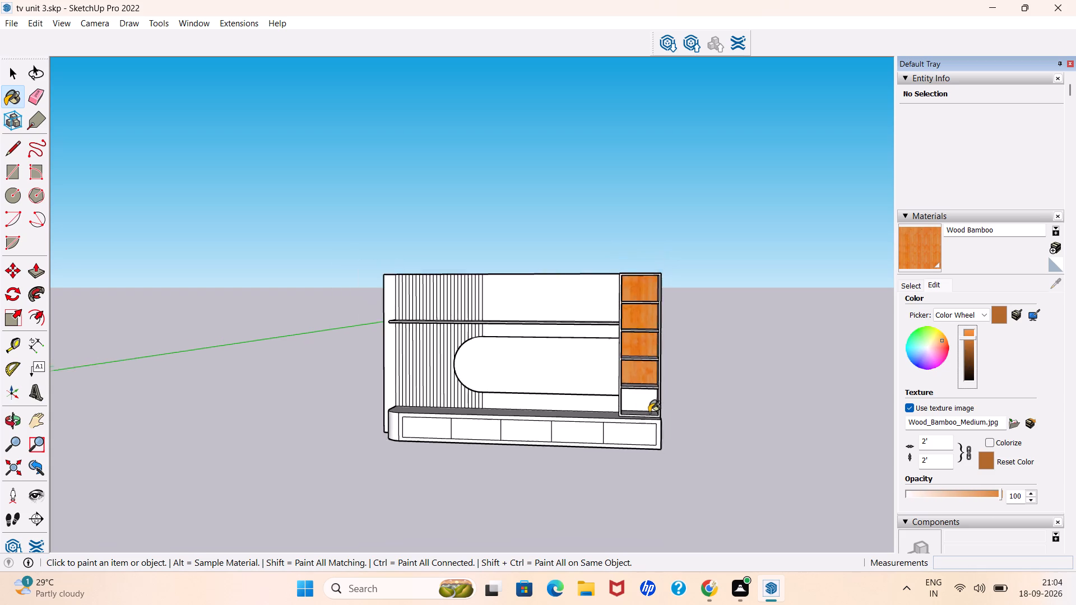
{"action": "scroll", "coordinate": [649, 412], "scroll_direction": "down", "scroll_amount": 1}
{"action": "middle_click_drag", "start_coordinate": [569, 423], "coordinate": [651, 454]}
{"action": "scroll", "coordinate": [643, 408], "scroll_direction": "up", "scroll_amount": 5}
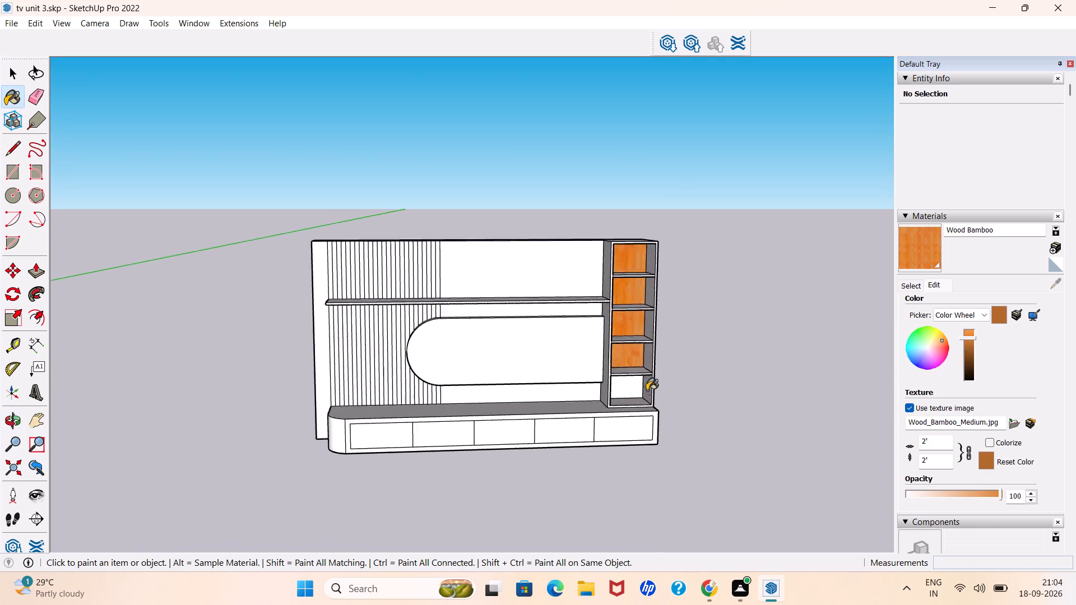
{"action": "scroll", "coordinate": [647, 390], "scroll_direction": "up", "scroll_amount": 8}
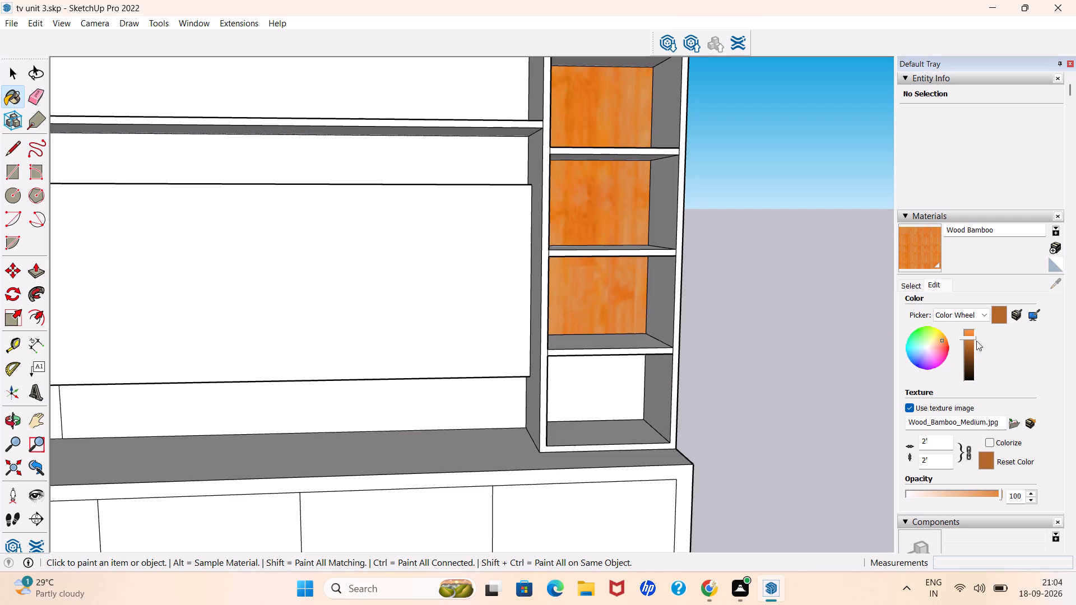
{"action": "left_click_drag", "start_coordinate": [966, 336], "coordinate": [967, 345]}
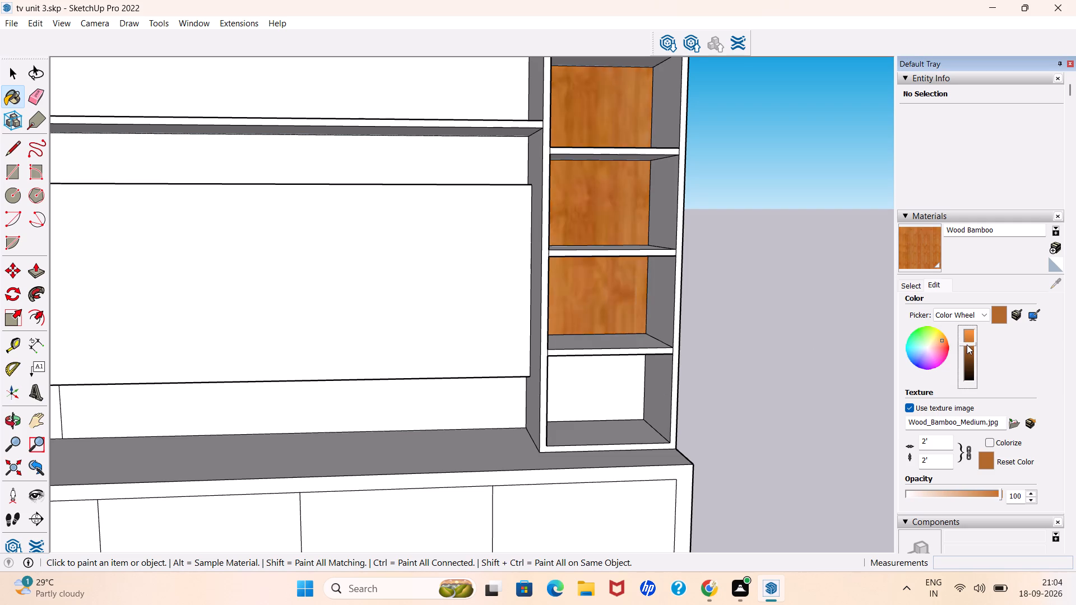
{"action": "left_click_drag", "start_coordinate": [967, 345], "coordinate": [967, 348]}
Paint the bottom compartment's back and floor, the lowest shelf's top and front edge, and the lower two compartments' inner sides with Wood Bamboo.
{"action": "left_click", "coordinate": [600, 372]}
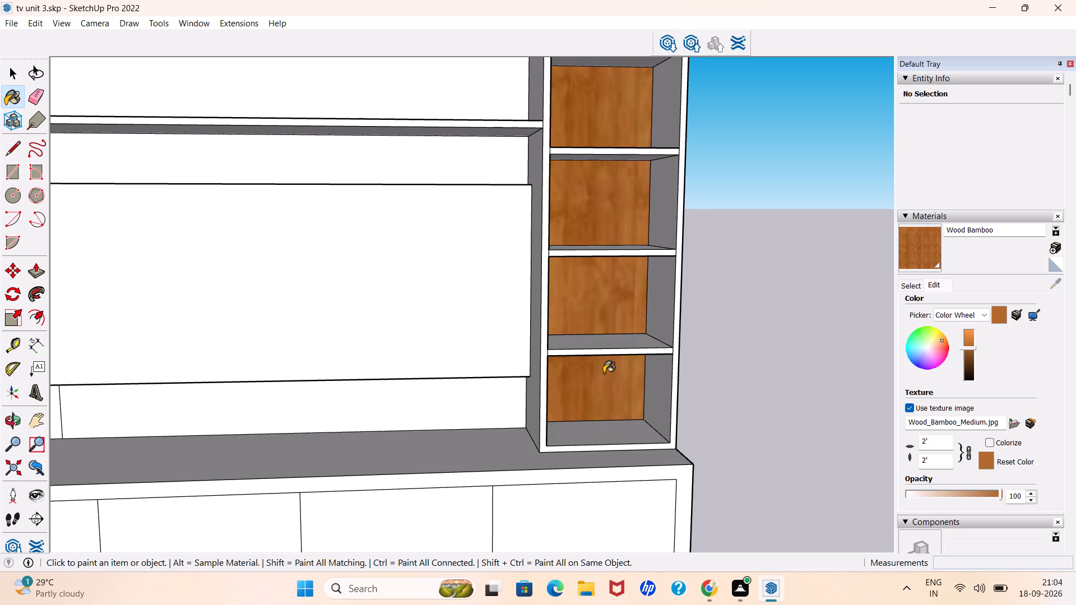
{"action": "left_click", "coordinate": [621, 343]}
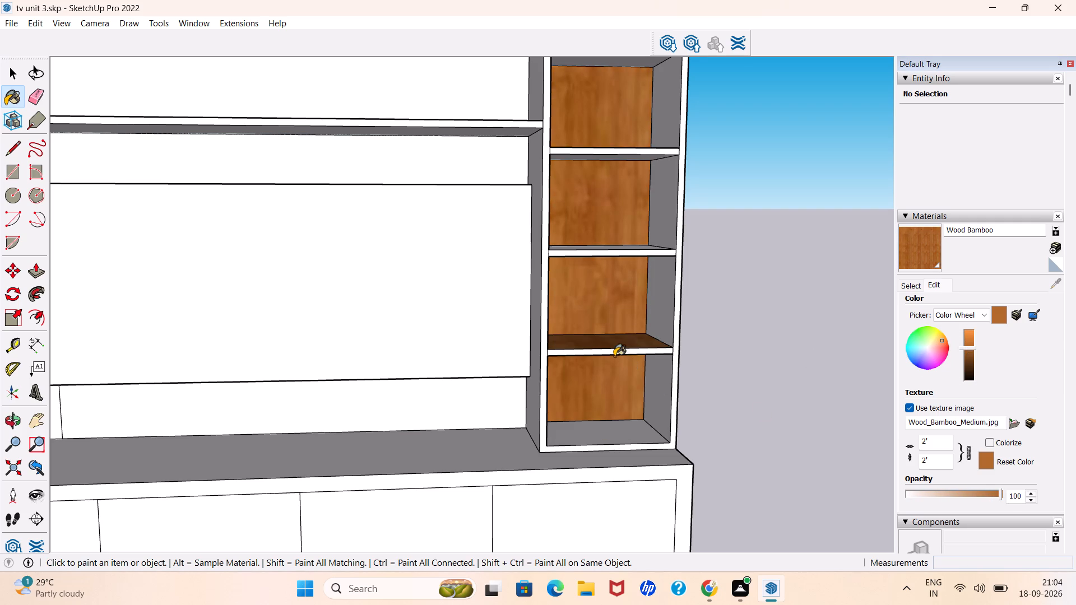
{"action": "left_click", "coordinate": [611, 351]}
{"action": "left_click", "coordinate": [663, 317]}
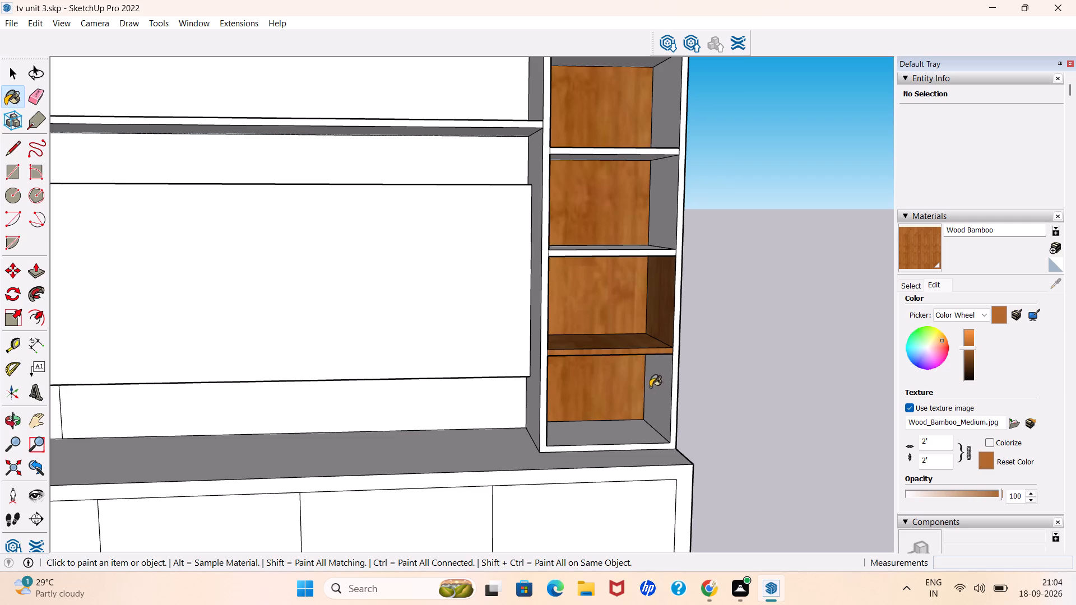
{"action": "left_click_drag", "start_coordinate": [657, 385], "coordinate": [650, 385]}
{"action": "left_click", "coordinate": [622, 432]}
{"action": "middle_click_drag", "start_coordinate": [762, 395], "coordinate": [577, 371]}
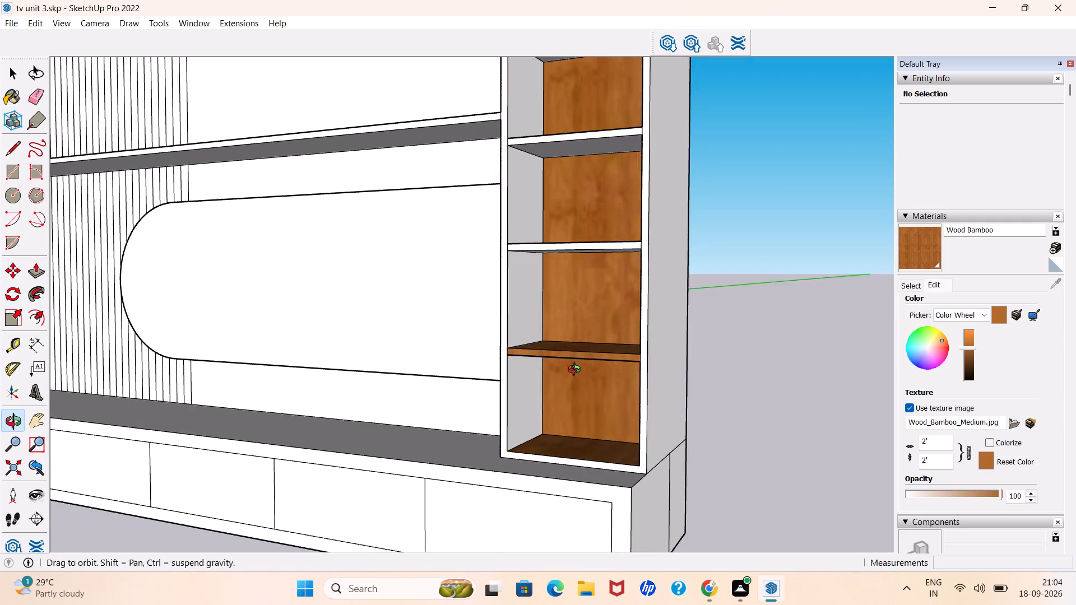
{"action": "middle_click_drag", "start_coordinate": [577, 371], "coordinate": [573, 373]}
{"action": "left_click", "coordinate": [530, 391]}
{"action": "left_click", "coordinate": [535, 318]}
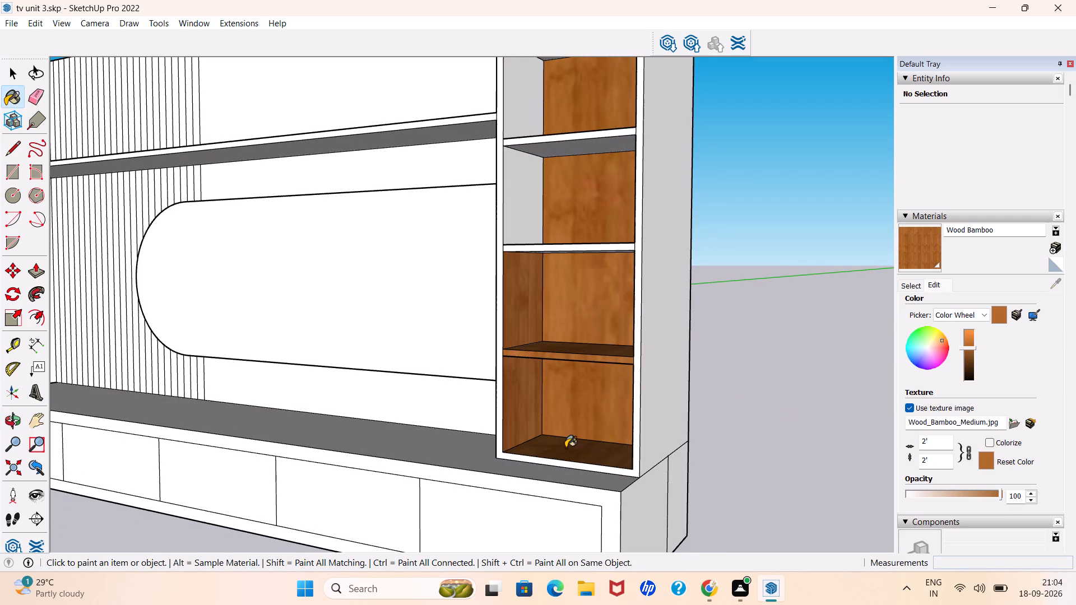
Paint the undersides of the tall unit's lowest two shelves and the second shelf's front edge with Wood Bamboo.
{"action": "scroll", "coordinate": [568, 449], "scroll_direction": "down", "scroll_amount": 1}
{"action": "middle_click_drag", "start_coordinate": [569, 449], "coordinate": [597, 370]}
{"action": "left_click", "coordinate": [593, 300]}
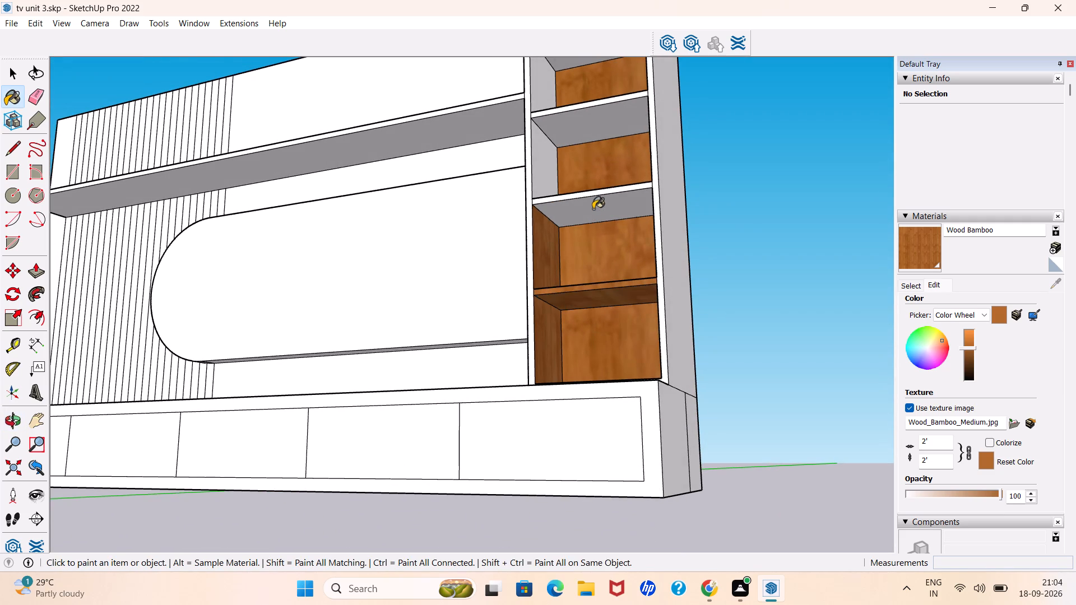
{"action": "left_click", "coordinate": [591, 206]}
{"action": "left_click", "coordinate": [587, 195]}
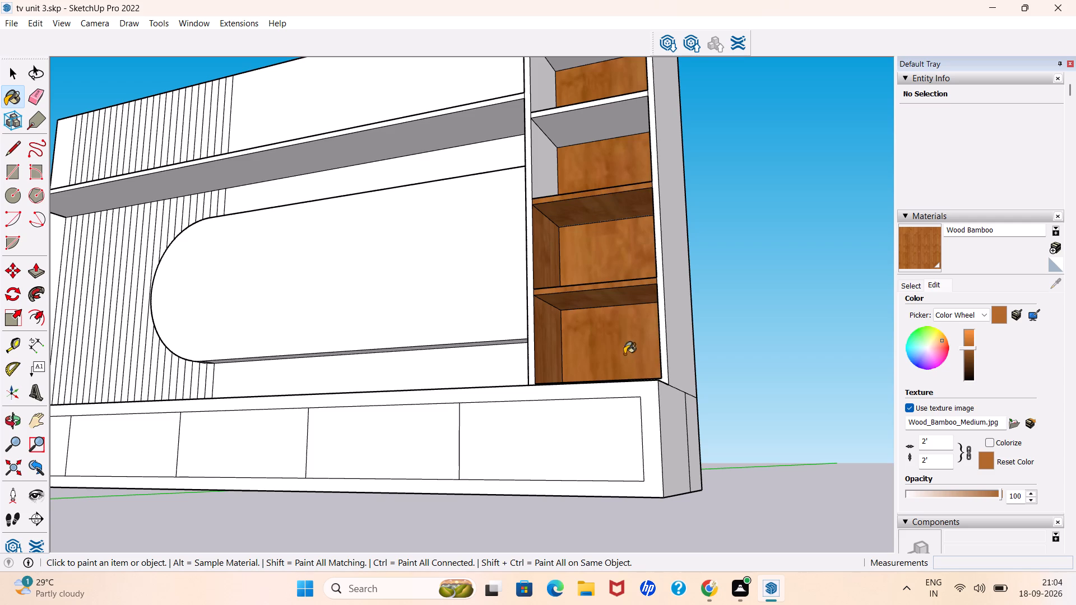
Paint the tops of the tall unit's upper three shelves, the remaining shelf edges and the front frame with Wood Bamboo.
{"action": "scroll", "coordinate": [620, 357], "scroll_direction": "down", "scroll_amount": 1}
{"action": "middle_click_drag", "start_coordinate": [602, 354], "coordinate": [693, 532]}
{"action": "scroll", "coordinate": [602, 354], "scroll_direction": "down", "scroll_amount": 1}
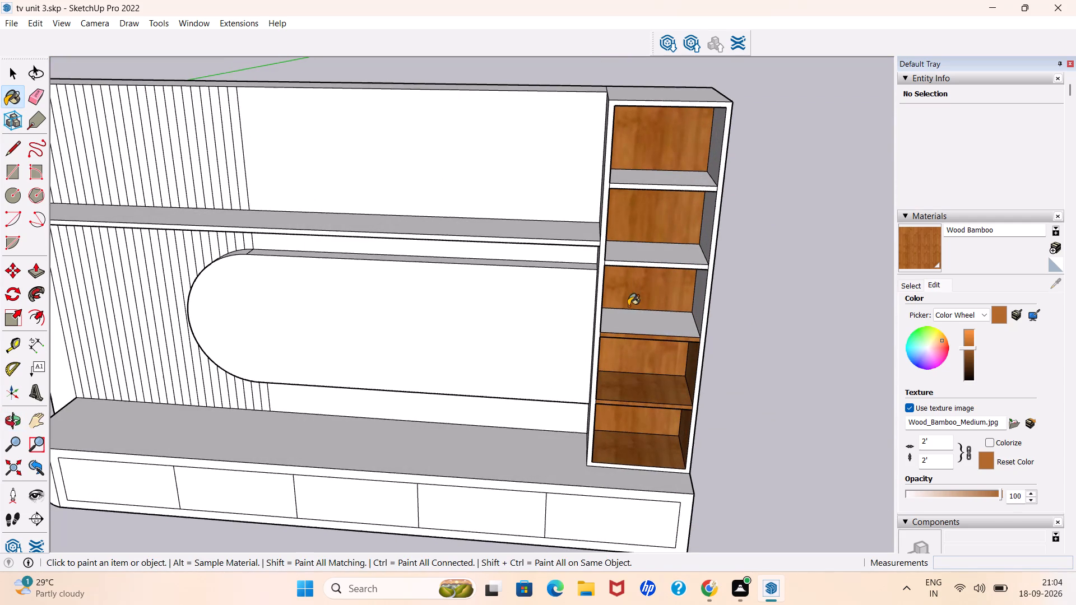
{"action": "left_click", "coordinate": [635, 323]}
{"action": "left_click", "coordinate": [660, 249]}
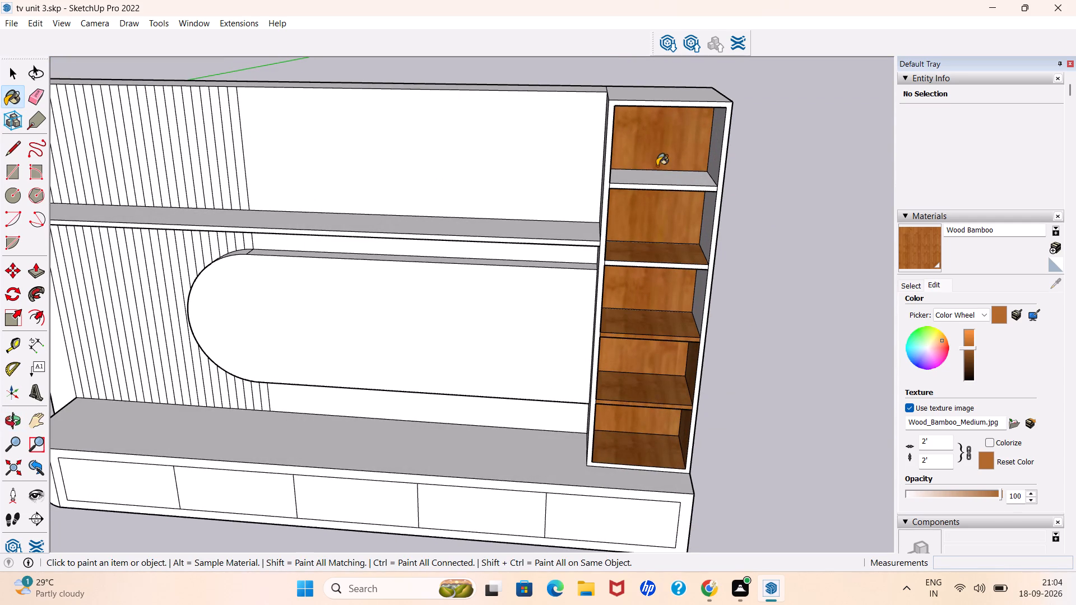
{"action": "left_click", "coordinate": [655, 174]}
{"action": "left_click", "coordinate": [653, 188]}
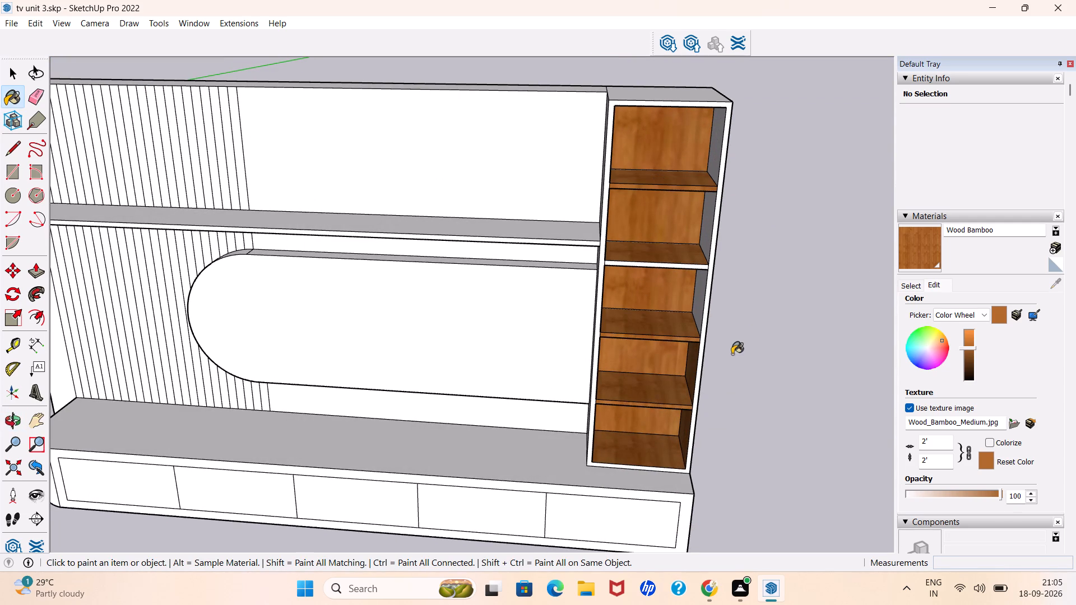
{"action": "left_click", "coordinate": [650, 264]}
{"action": "left_click", "coordinate": [604, 217]}
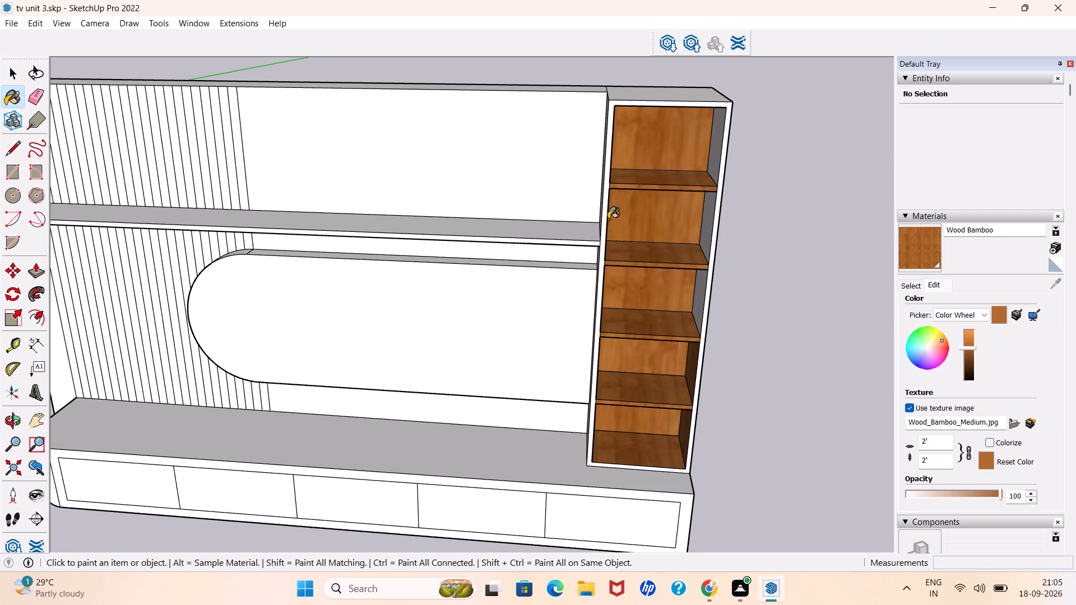
Paint the tall unit's outer side facing the inset panel, above and below the long shelf, with Wood Bamboo.
{"action": "middle_click_drag", "start_coordinate": [607, 294], "coordinate": [798, 291]}
{"action": "left_click", "coordinate": [606, 175]}
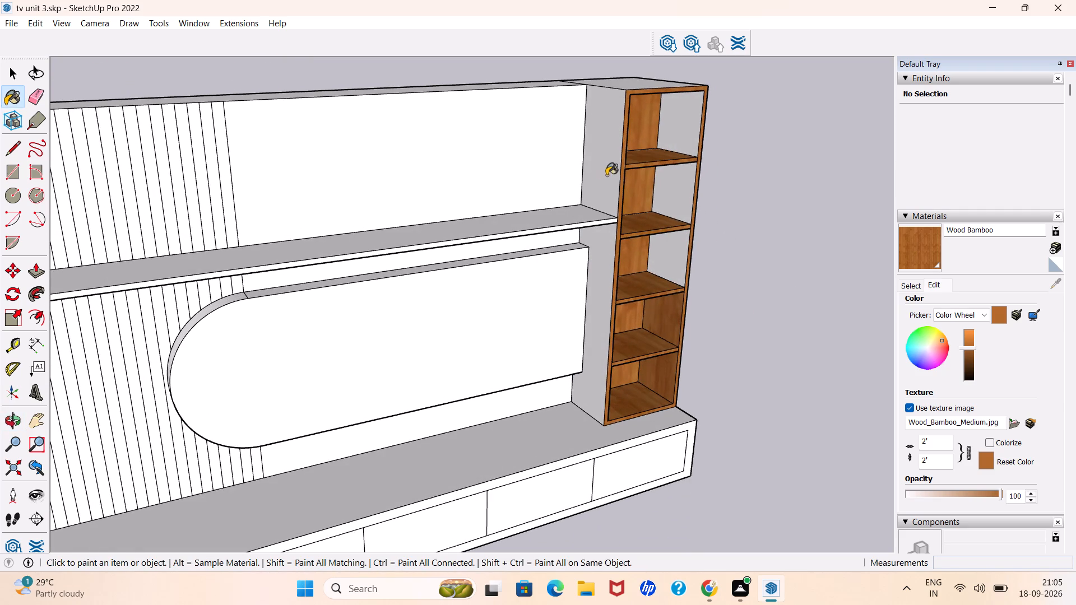
{"action": "left_click", "coordinate": [601, 265]}
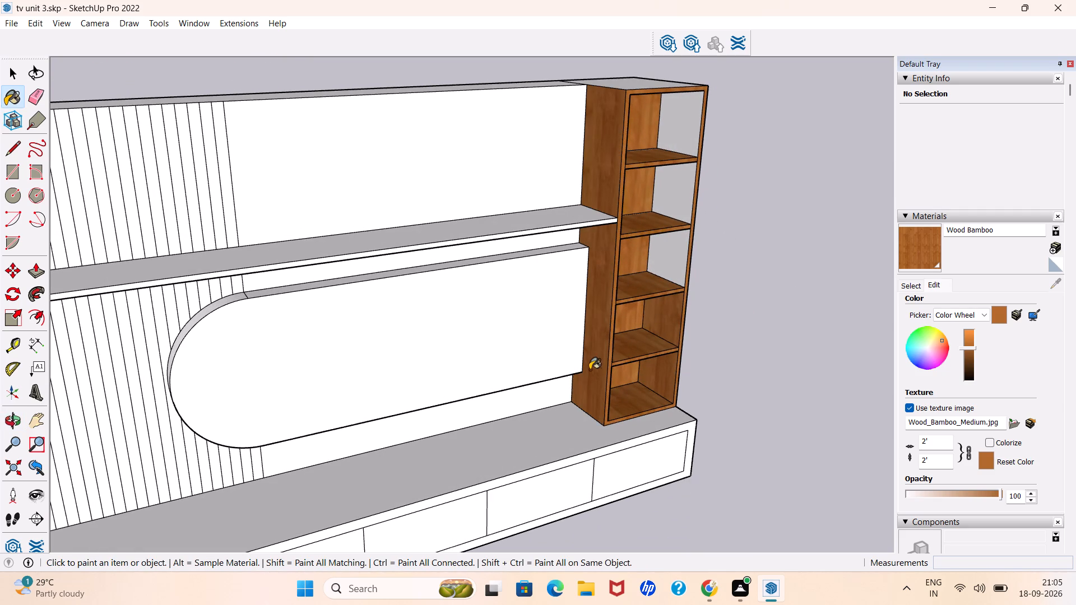
Paint both inner sides of the tall unit's upper three compartments with Wood Bamboo.
{"action": "left_click", "coordinate": [677, 264]}
{"action": "left_click_drag", "start_coordinate": [674, 212], "coordinate": [675, 204]}
{"action": "left_click", "coordinate": [673, 130]}
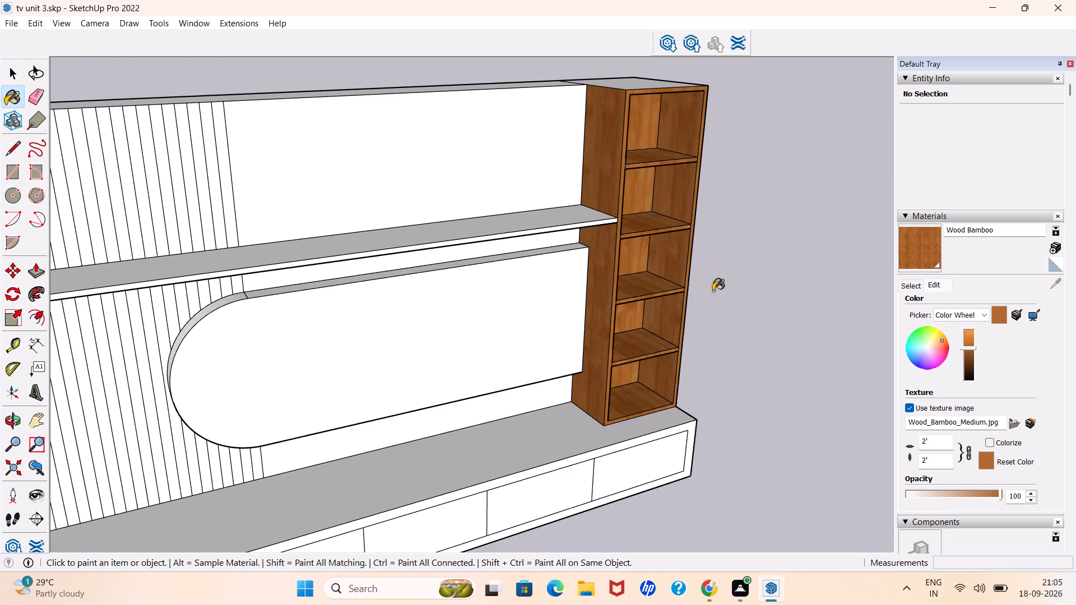
{"action": "middle_click_drag", "start_coordinate": [722, 296], "coordinate": [369, 302]}
{"action": "scroll", "coordinate": [722, 298], "scroll_direction": "down", "scroll_amount": 1}
{"action": "left_click", "coordinate": [663, 345]}
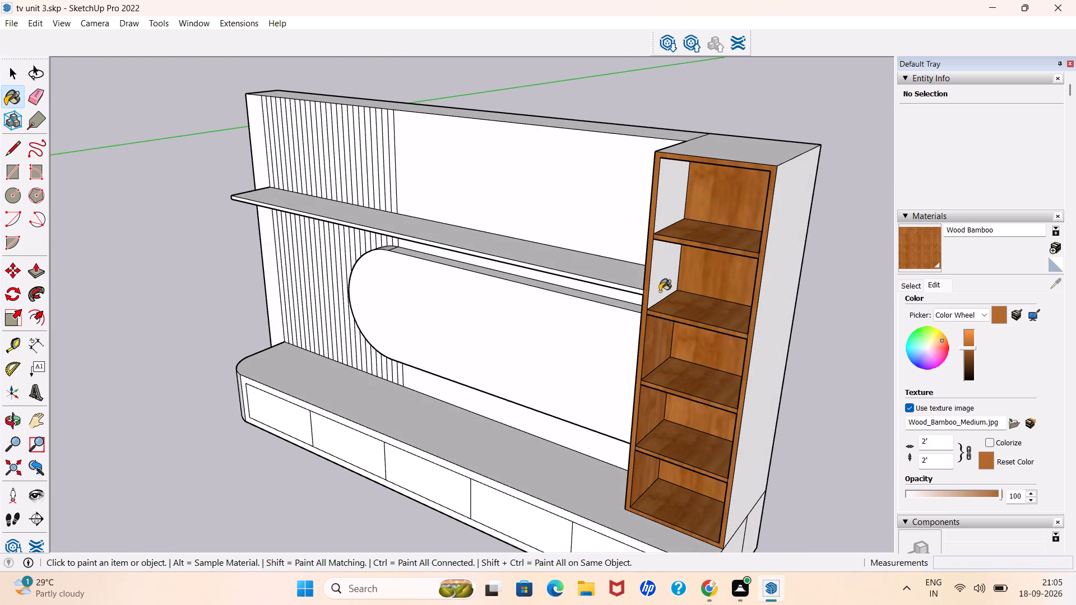
{"action": "left_click", "coordinate": [658, 269]}
{"action": "left_click", "coordinate": [674, 199]}
Paint the undersides of the tall unit's upper two shelves and its top board with Wood Bamboo.
{"action": "middle_click_drag", "start_coordinate": [692, 425], "coordinate": [732, 245]}
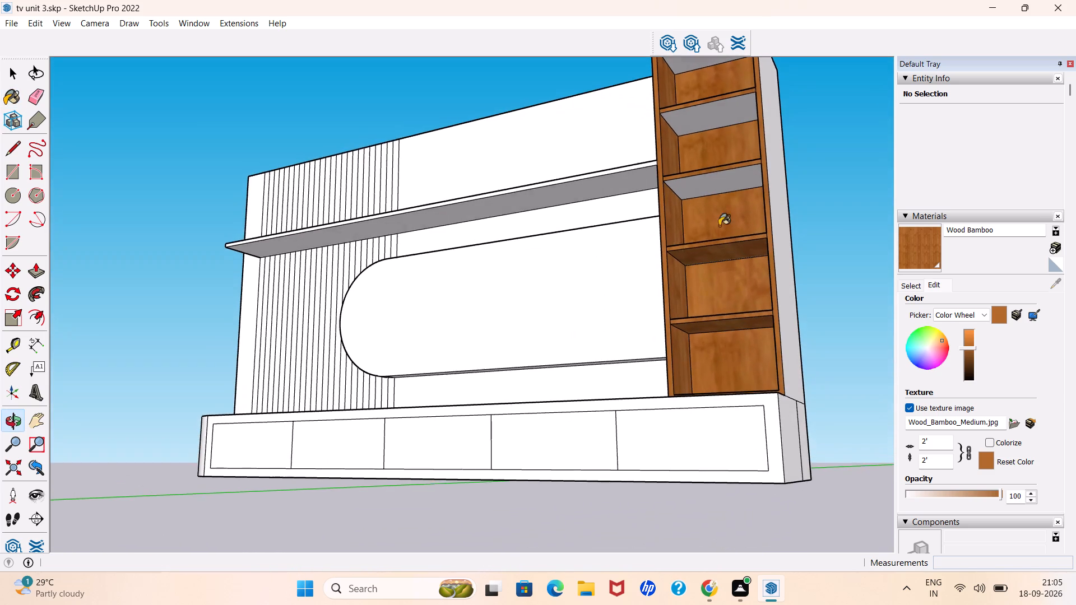
{"action": "left_click", "coordinate": [716, 179]}
{"action": "left_click", "coordinate": [709, 112]}
{"action": "scroll", "coordinate": [721, 298], "scroll_direction": "down", "scroll_amount": 2}
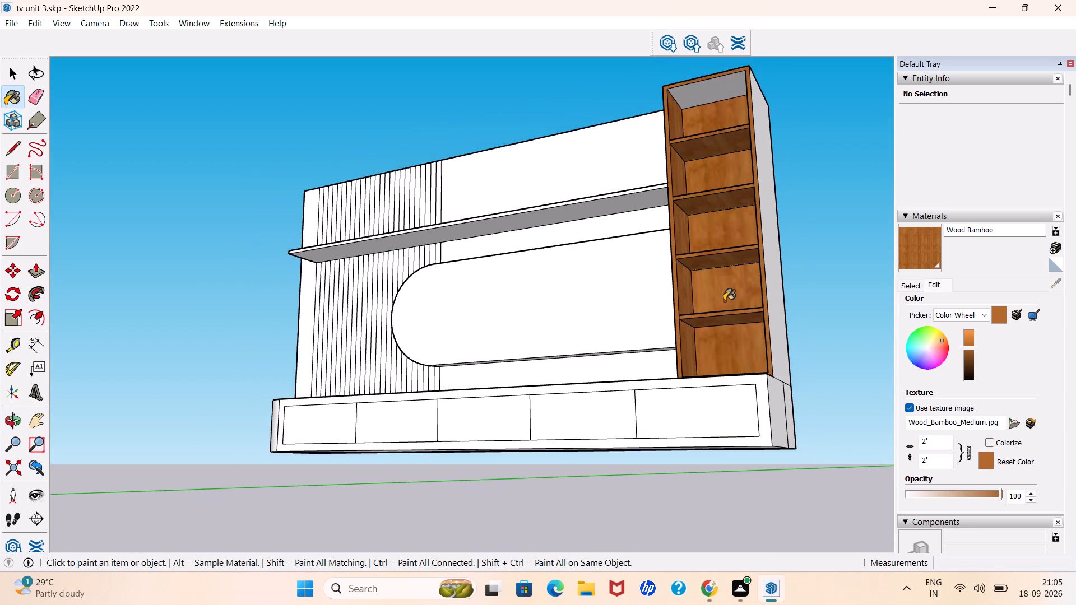
{"action": "scroll", "coordinate": [724, 301], "scroll_direction": "down", "scroll_amount": 4}
{"action": "middle_click_drag", "start_coordinate": [740, 334], "coordinate": [737, 318]}
{"action": "left_click", "coordinate": [708, 149]}
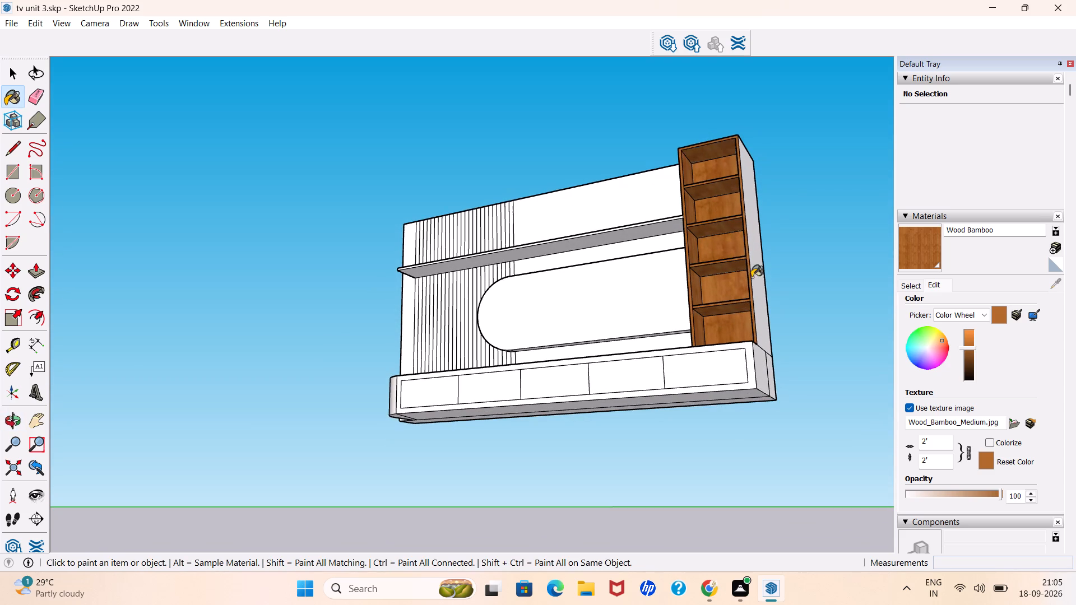
Paint the tall unit's outer top face with Wood Bamboo.
{"action": "scroll", "coordinate": [761, 330], "scroll_direction": "down", "scroll_amount": 4}
{"action": "middle_click_drag", "start_coordinate": [812, 336], "coordinate": [917, 491]}
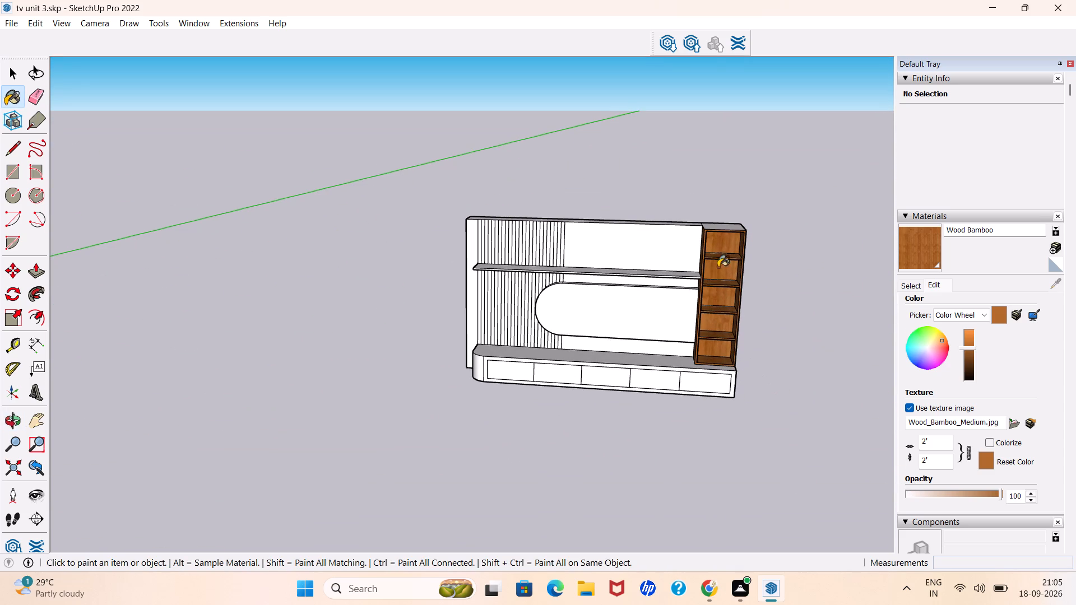
{"action": "scroll", "coordinate": [725, 212], "scroll_direction": "up", "scroll_amount": 6}
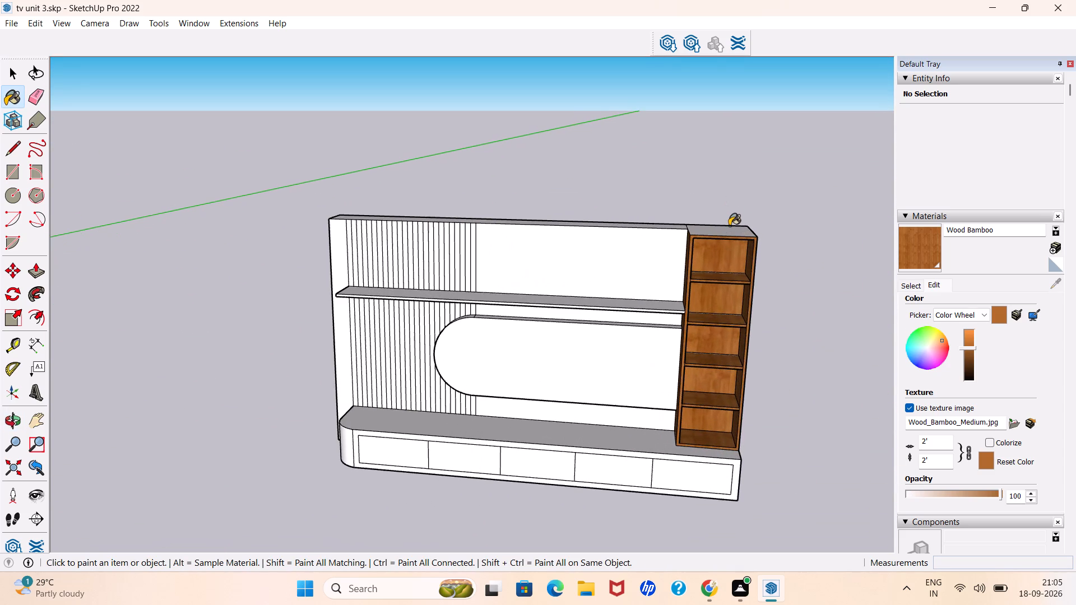
{"action": "left_click", "coordinate": [729, 231]}
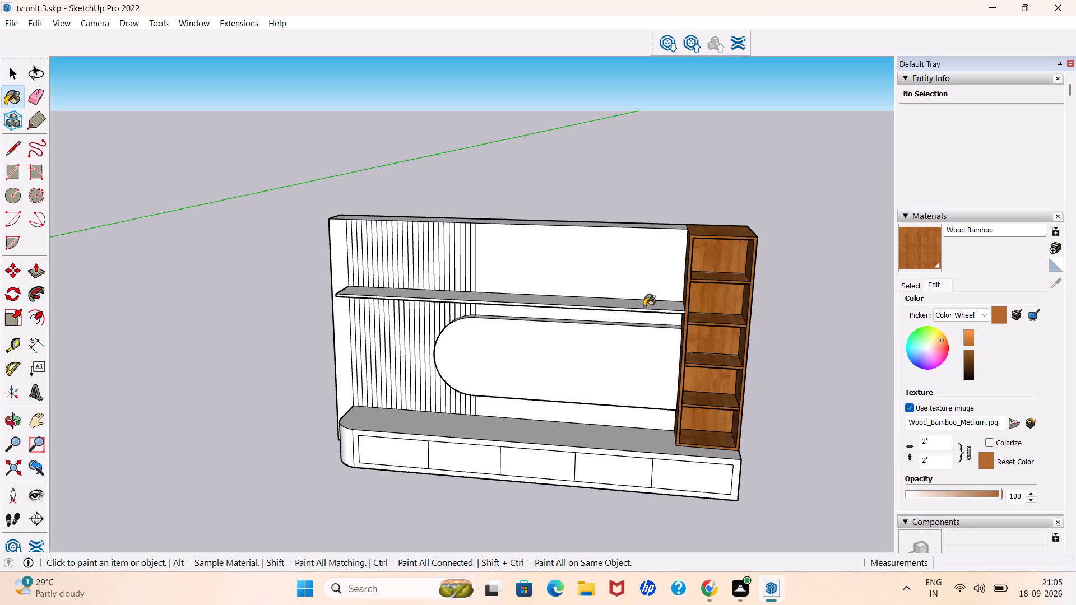
Paint the plain vertical strip at the back panel's left end with Wood Bamboo.
{"action": "scroll", "coordinate": [683, 331], "scroll_direction": "down", "scroll_amount": 4}
{"action": "middle_click_drag", "start_coordinate": [491, 379], "coordinate": [521, 366]}
{"action": "scroll", "coordinate": [454, 352], "scroll_direction": "up", "scroll_amount": 6}
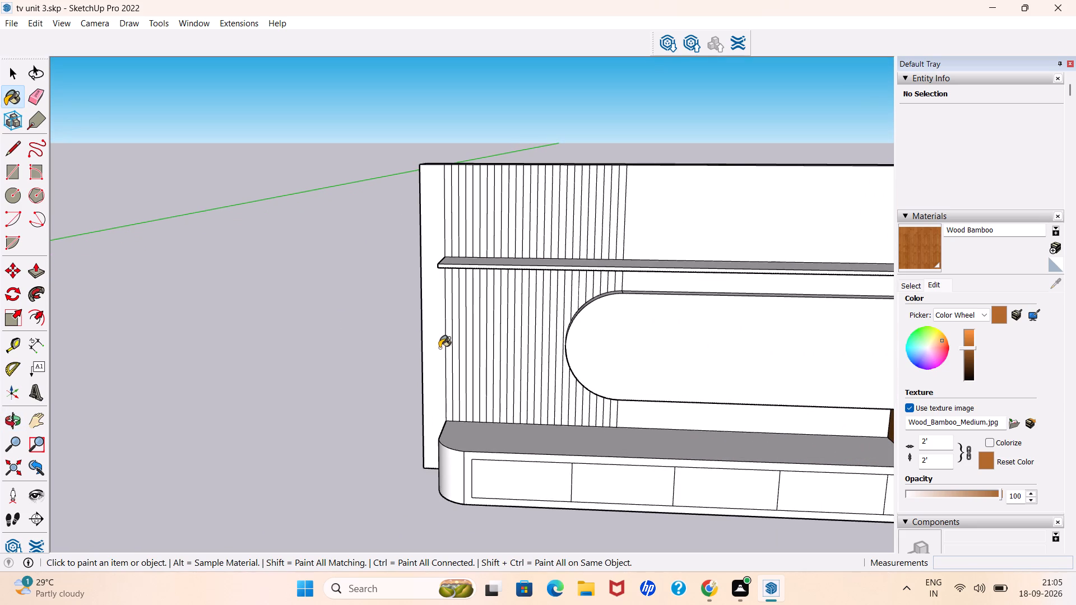
{"action": "left_click", "coordinate": [434, 353]}
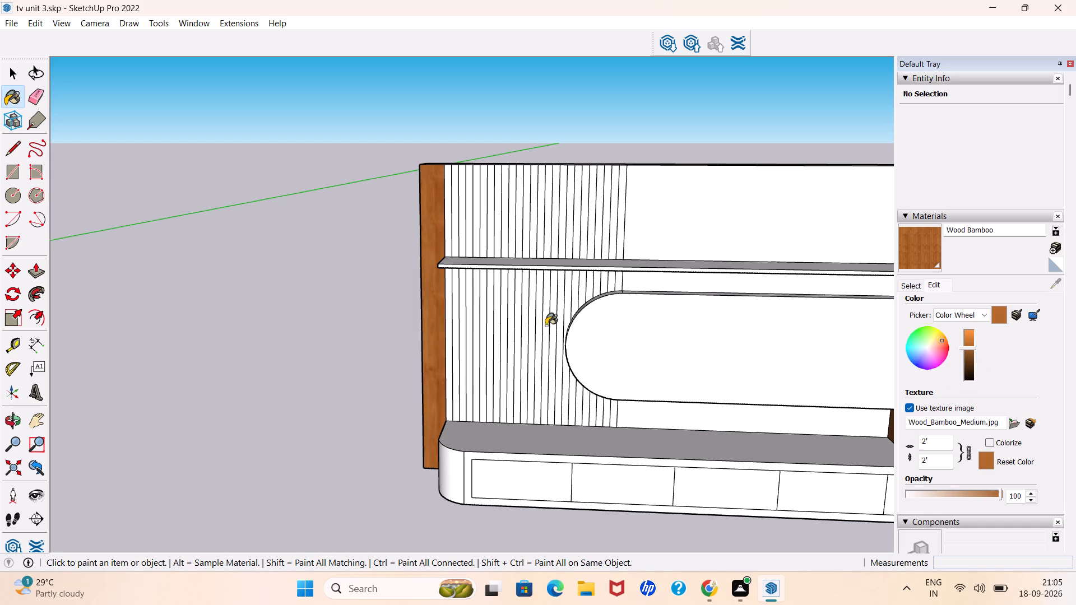
Paint every second slat of the back panel below the floating shelf with Wood Bamboo, up to above the rounded panel's curved end.
{"action": "left_click", "coordinate": [454, 297]}
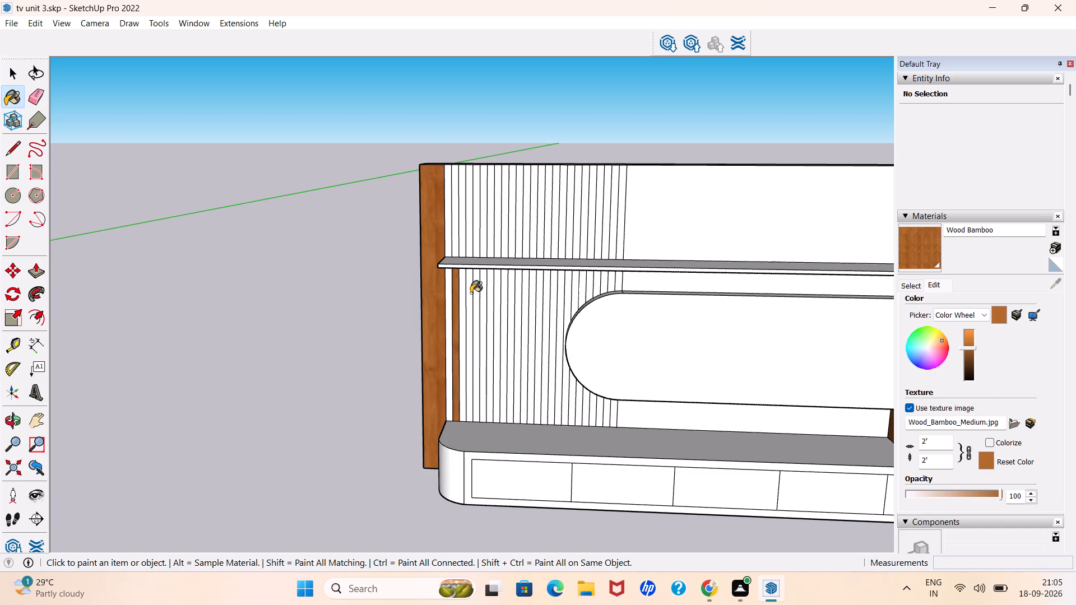
{"action": "left_click", "coordinate": [468, 290]}
{"action": "left_click", "coordinate": [483, 295]}
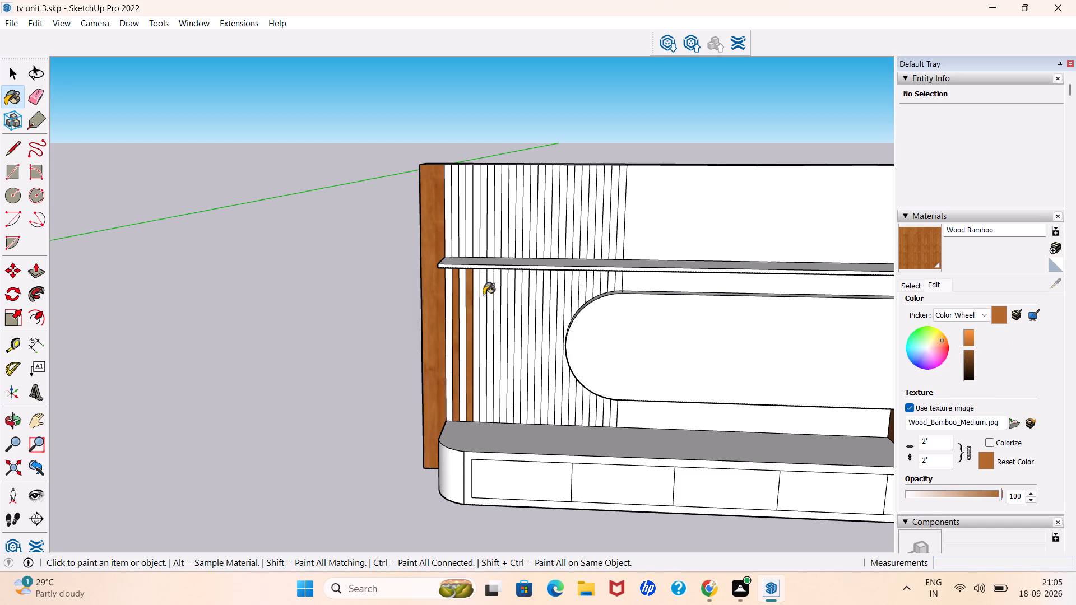
{"action": "left_click", "coordinate": [496, 295]}
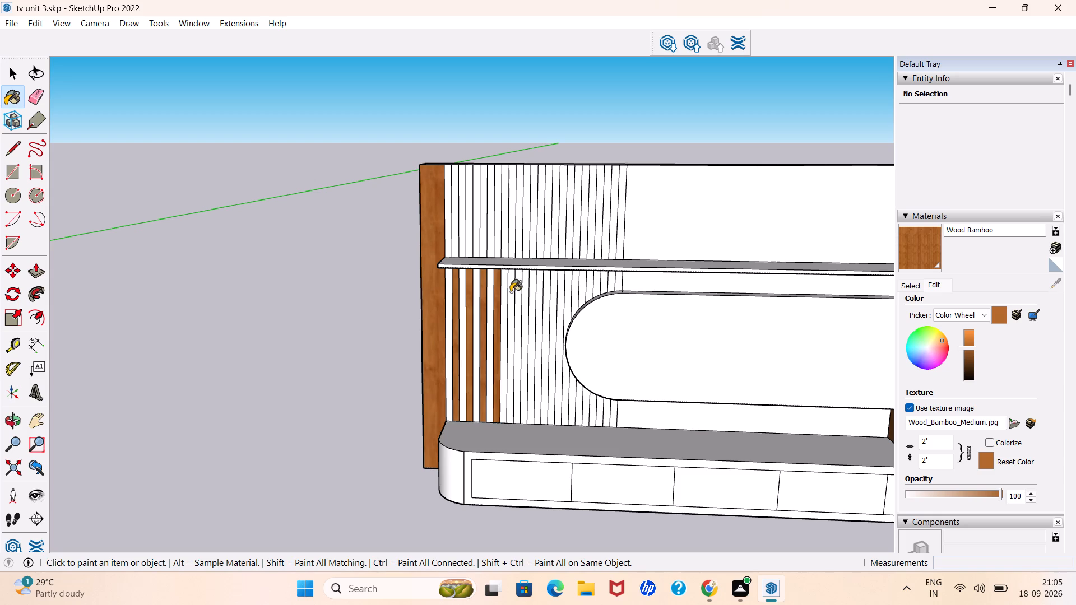
{"action": "left_click", "coordinate": [511, 292]}
{"action": "left_click", "coordinate": [525, 292]}
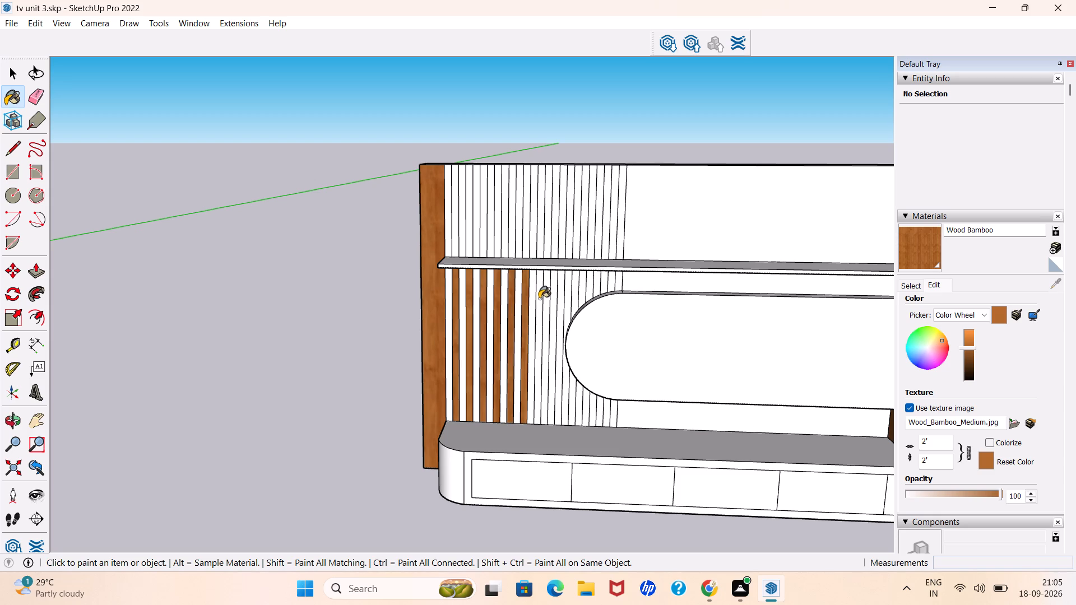
{"action": "left_click", "coordinate": [539, 292]}
{"action": "left_click", "coordinate": [553, 294]}
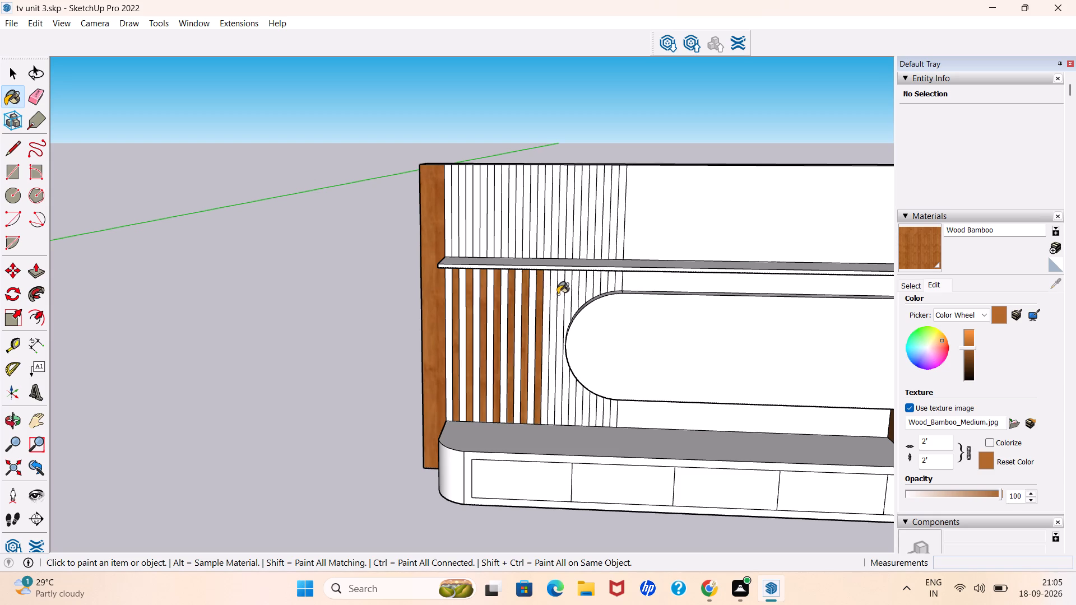
{"action": "left_click", "coordinate": [567, 293]}
{"action": "left_click", "coordinate": [582, 295]}
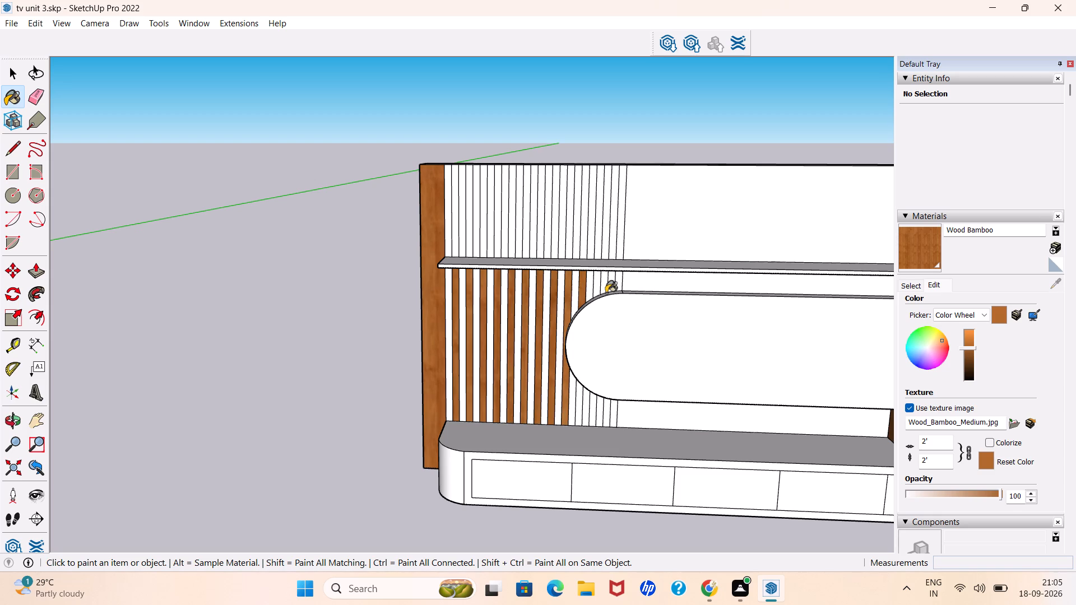
{"action": "left_click", "coordinate": [596, 285]}
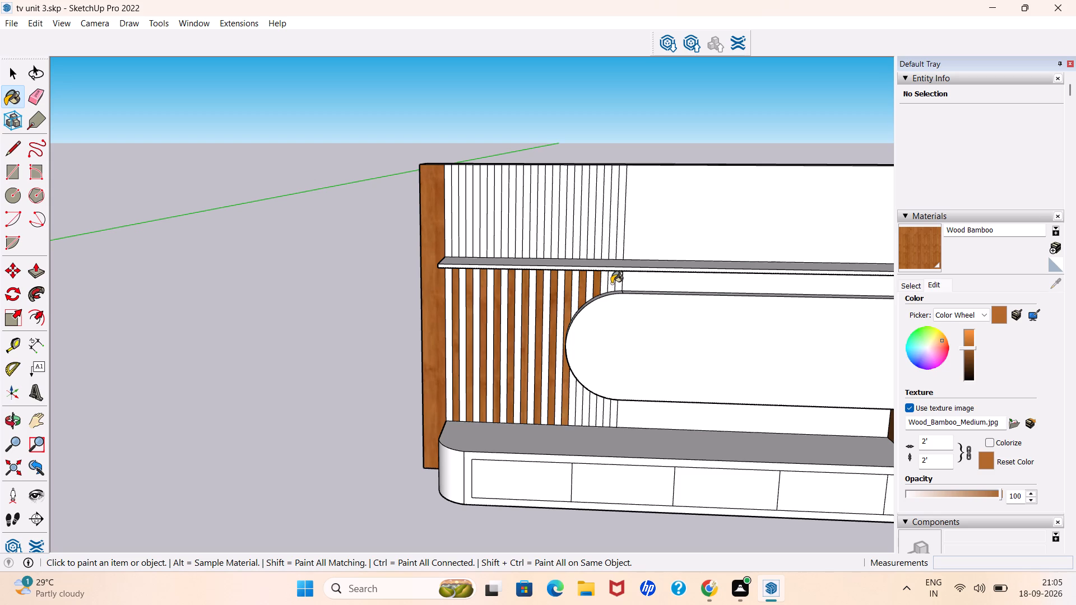
{"action": "left_click", "coordinate": [611, 283]}
Paint every second short slat piece beneath the rounded inset panel's curved end with Wood Bamboo.
{"action": "scroll", "coordinate": [596, 448], "scroll_direction": "up", "scroll_amount": 3}
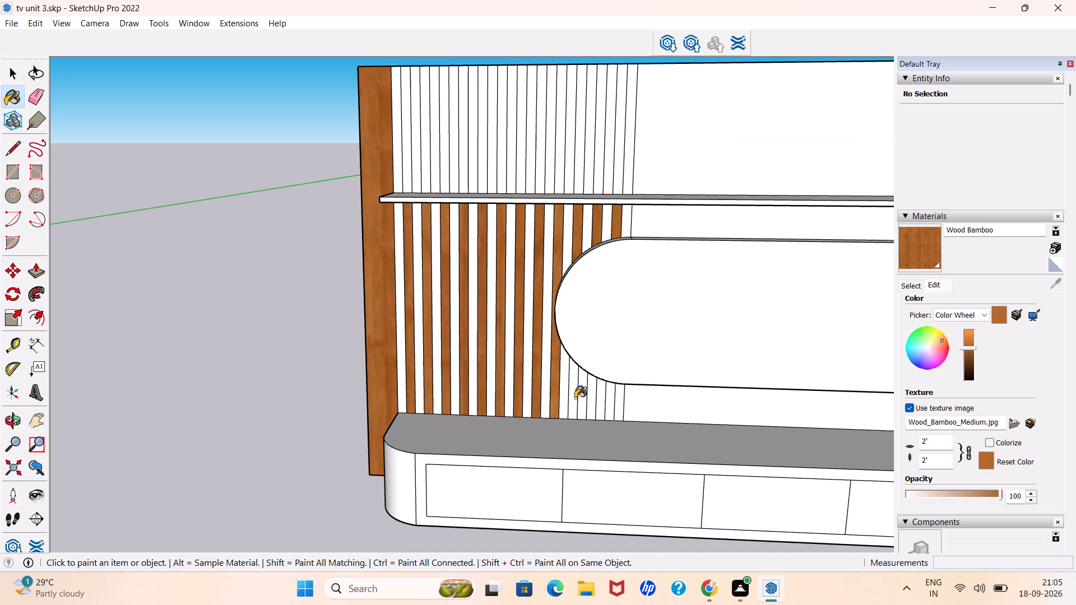
{"action": "left_click", "coordinate": [571, 394]}
{"action": "left_click", "coordinate": [592, 393]}
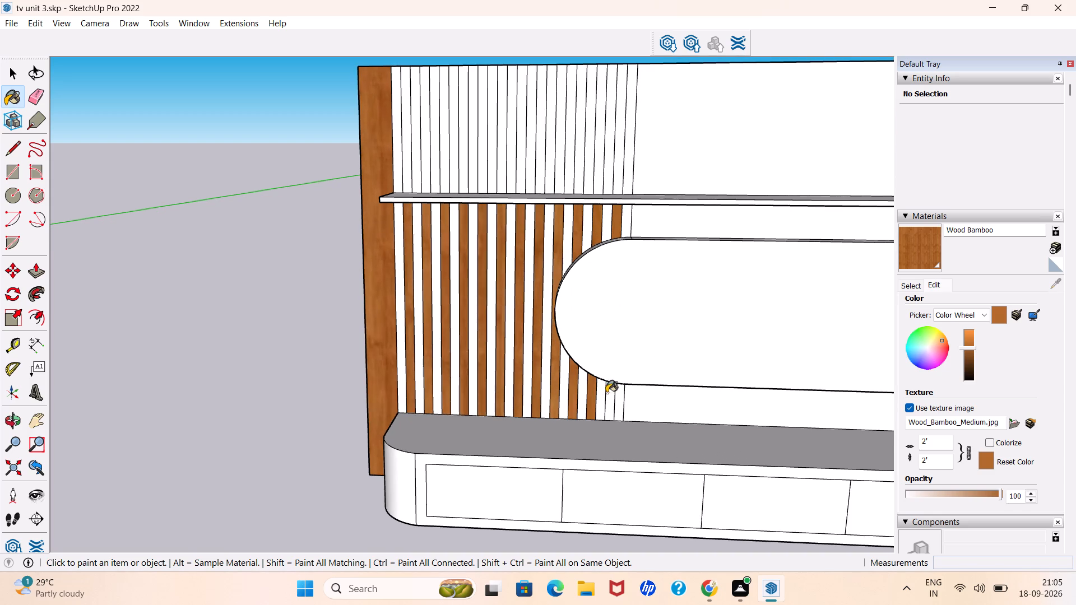
{"action": "left_click", "coordinate": [611, 393]}
Paint the remaining full-height white strips between the slats below the floating shelf with Wood Bamboo.
{"action": "scroll", "coordinate": [469, 355], "scroll_direction": "down", "scroll_amount": 8}
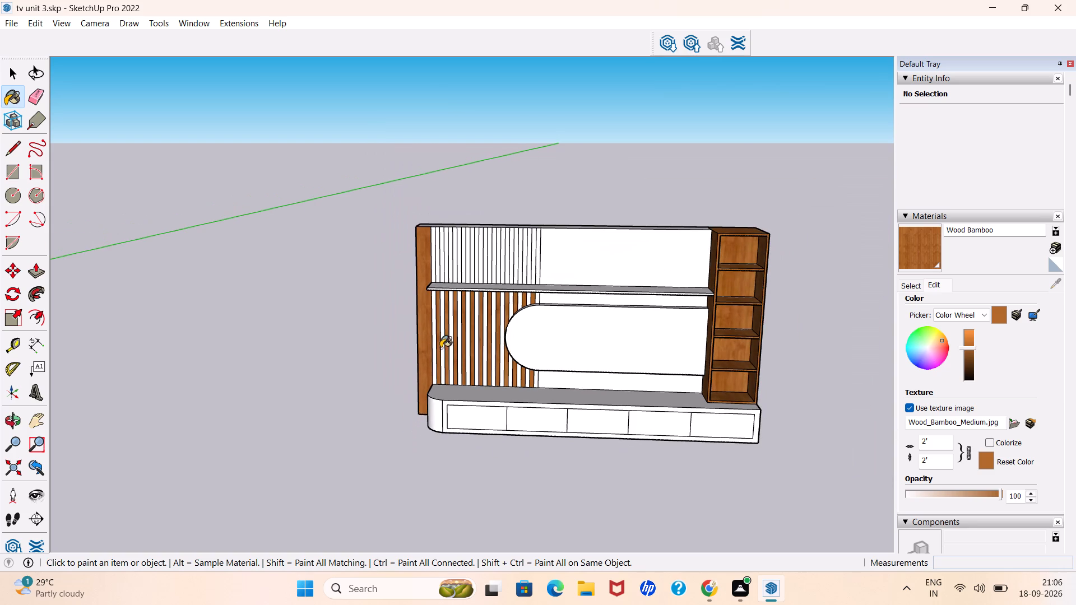
{"action": "scroll", "coordinate": [444, 349], "scroll_direction": "up", "scroll_amount": 9}
{"action": "left_click", "coordinate": [437, 332]}
{"action": "scroll", "coordinate": [460, 383], "scroll_direction": "down", "scroll_amount": 4}
{"action": "scroll", "coordinate": [456, 368], "scroll_direction": "up", "scroll_amount": 7}
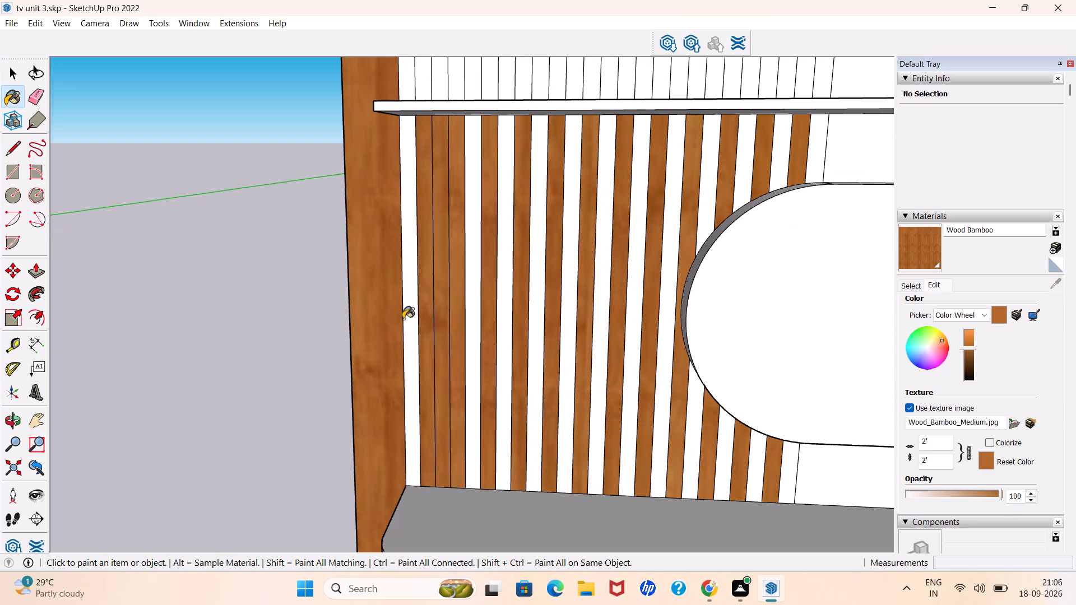
{"action": "left_click", "coordinate": [410, 316]}
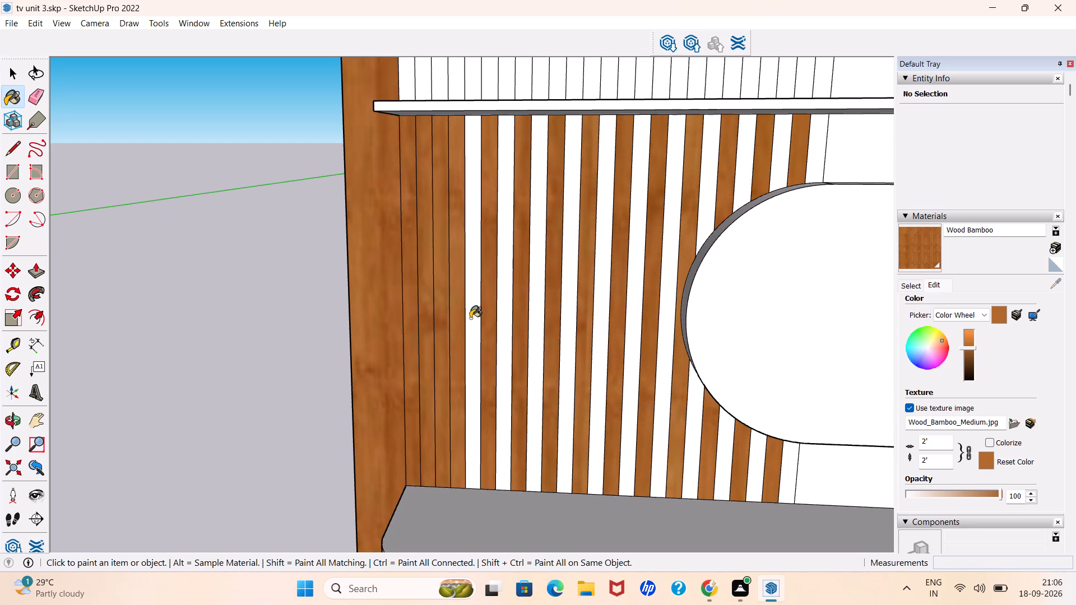
{"action": "left_click", "coordinate": [470, 318]}
{"action": "left_click", "coordinate": [499, 321]}
{"action": "left_click", "coordinate": [533, 325]}
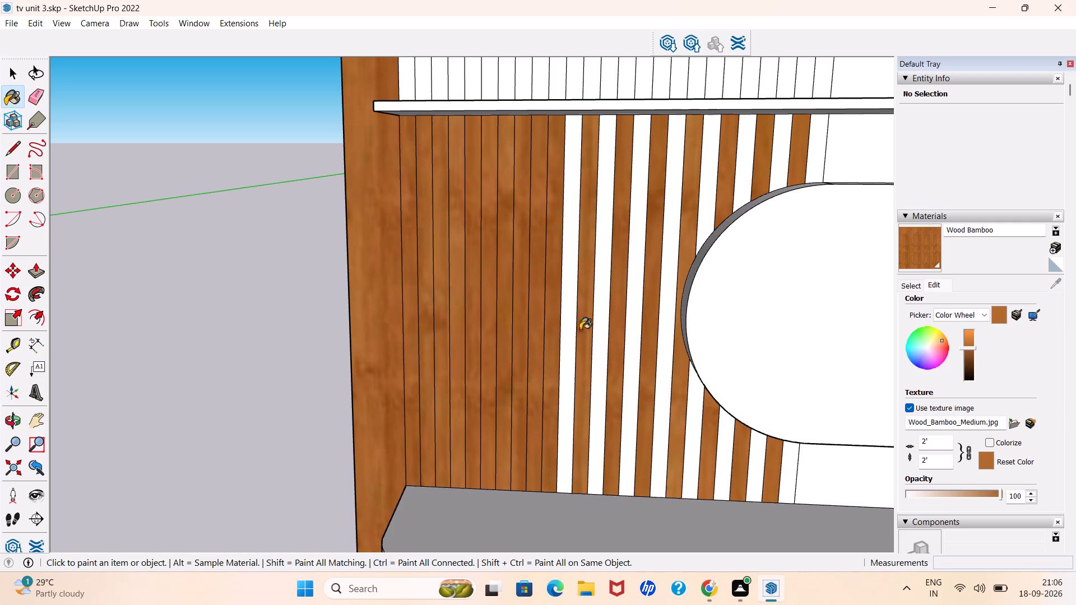
{"action": "left_click_drag", "start_coordinate": [567, 326], "coordinate": [580, 329]}
{"action": "left_click", "coordinate": [598, 329]}
{"action": "left_click", "coordinate": [569, 340]}
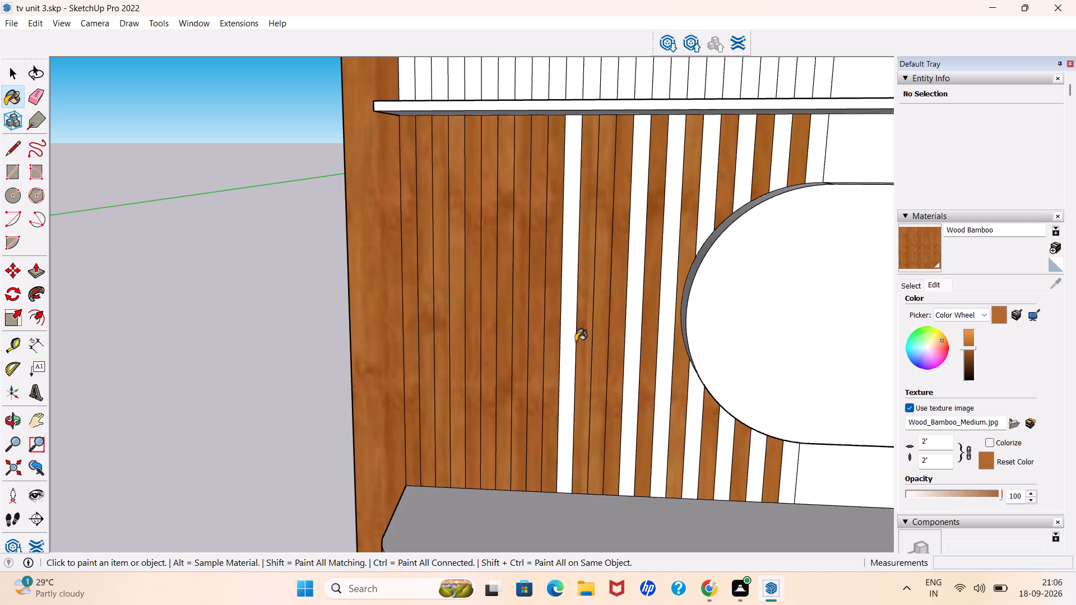
{"action": "left_click", "coordinate": [633, 354]}
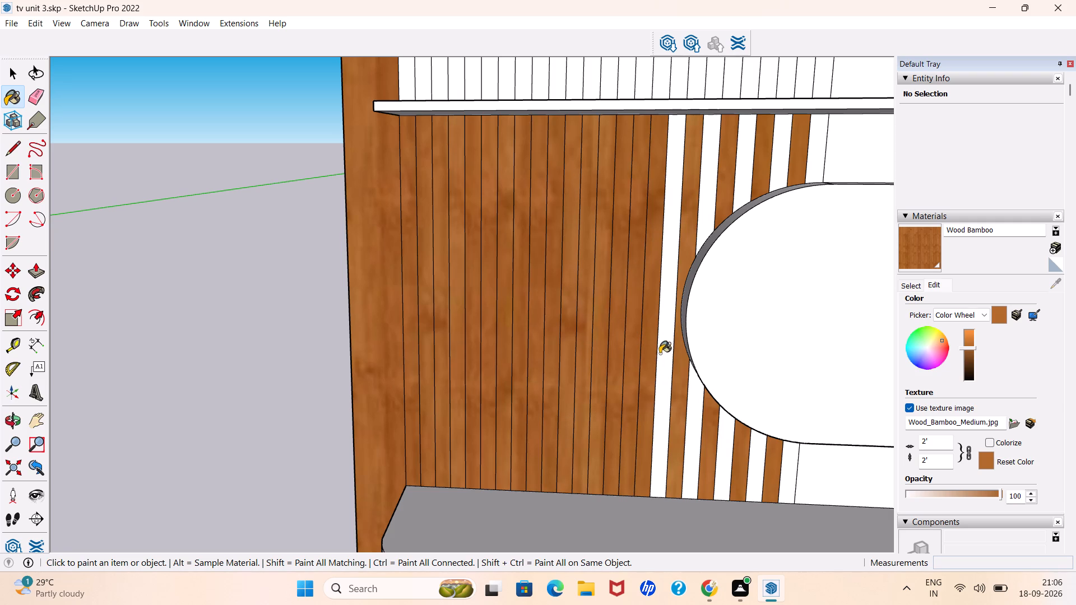
{"action": "left_click_drag", "start_coordinate": [660, 353], "coordinate": [665, 353]}
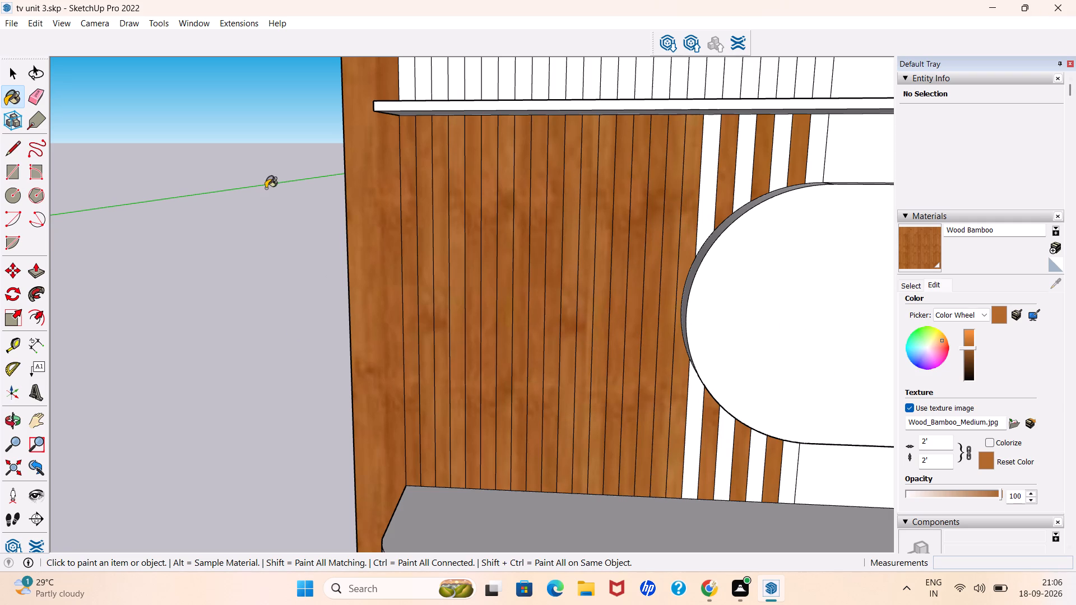
Paint the remaining short white strips above and below the rounded inset panel's curved end with Wood Bamboo.
{"action": "left_click", "coordinate": [709, 174]}
{"action": "left_click", "coordinate": [743, 151]}
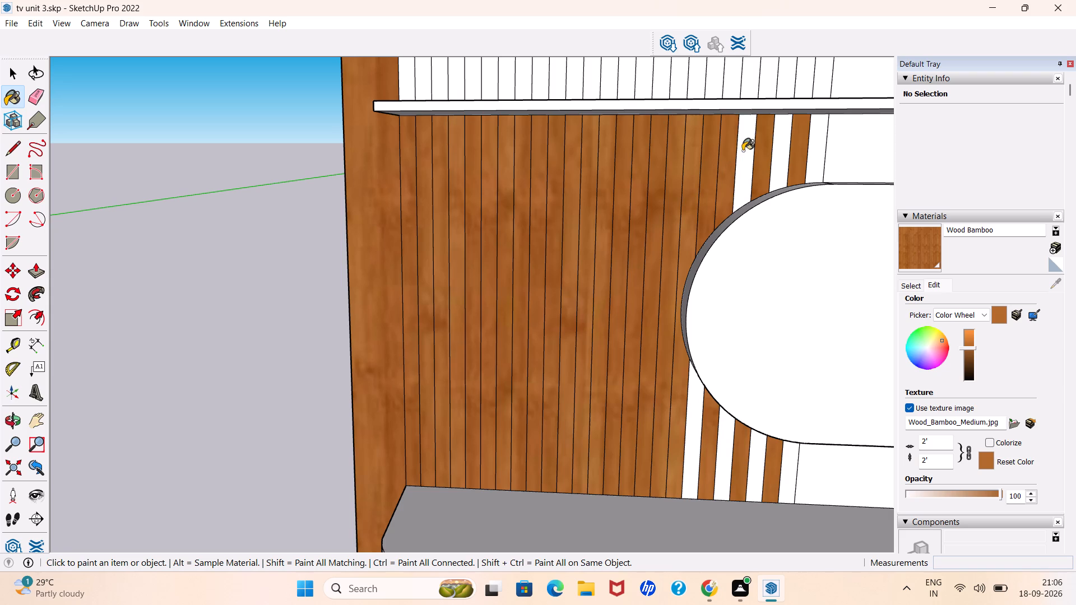
{"action": "left_click", "coordinate": [778, 139]}
{"action": "left_click", "coordinate": [815, 146]}
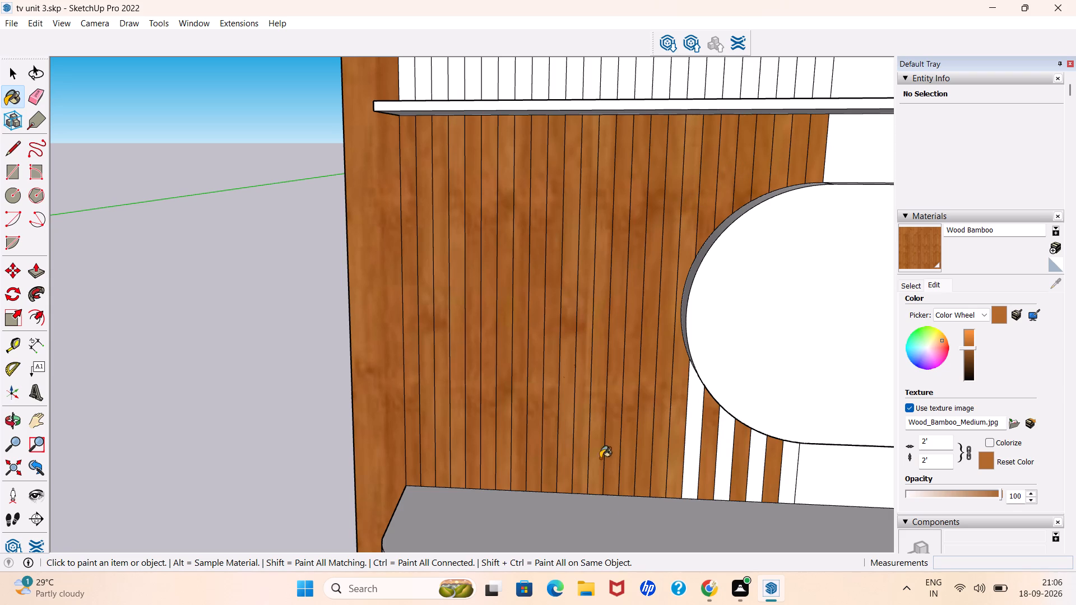
{"action": "left_click", "coordinate": [787, 480]}
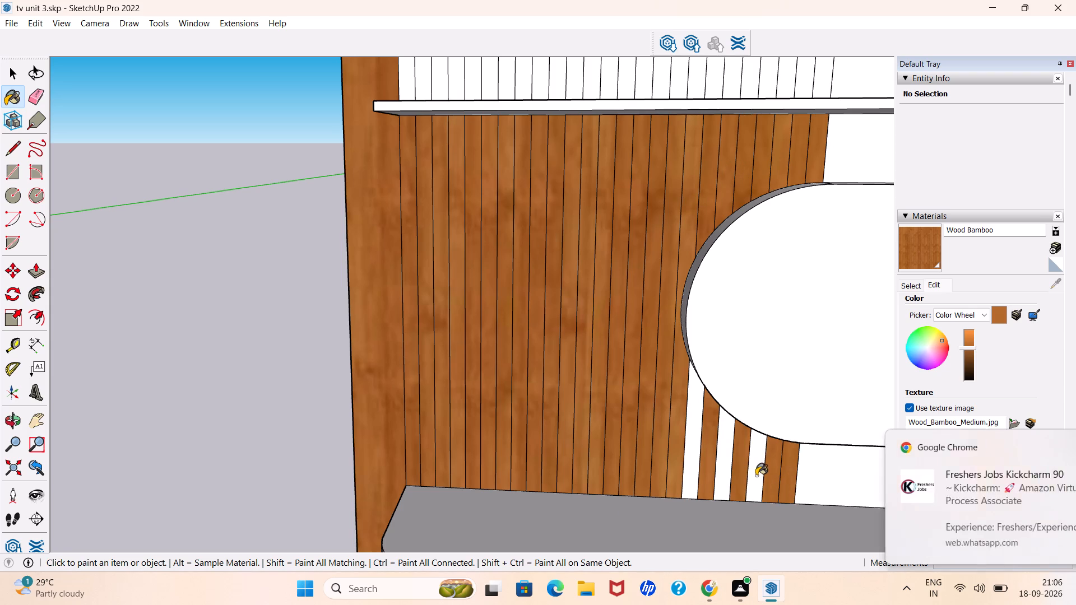
{"action": "left_click", "coordinate": [754, 475]}
{"action": "left_click", "coordinate": [718, 463]}
{"action": "left_click", "coordinate": [692, 453]}
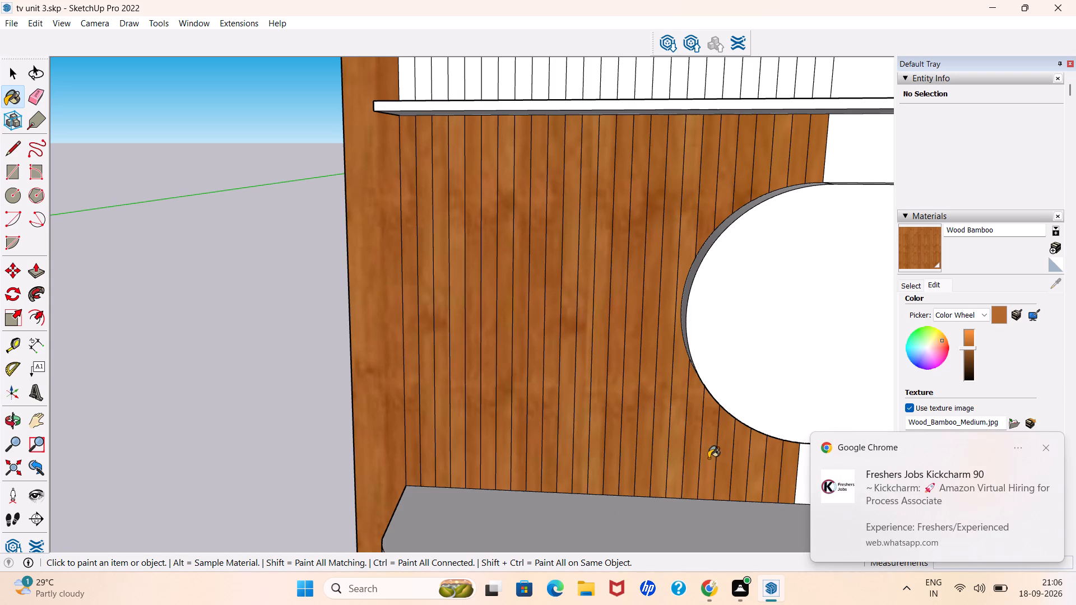
Paint the eleven slats above the floating shelf that are nearest the plain white back panel with Wood Bamboo.
{"action": "scroll", "coordinate": [650, 487], "scroll_direction": "down", "scroll_amount": 8}
{"action": "scroll", "coordinate": [729, 279], "scroll_direction": "up", "scroll_amount": 6}
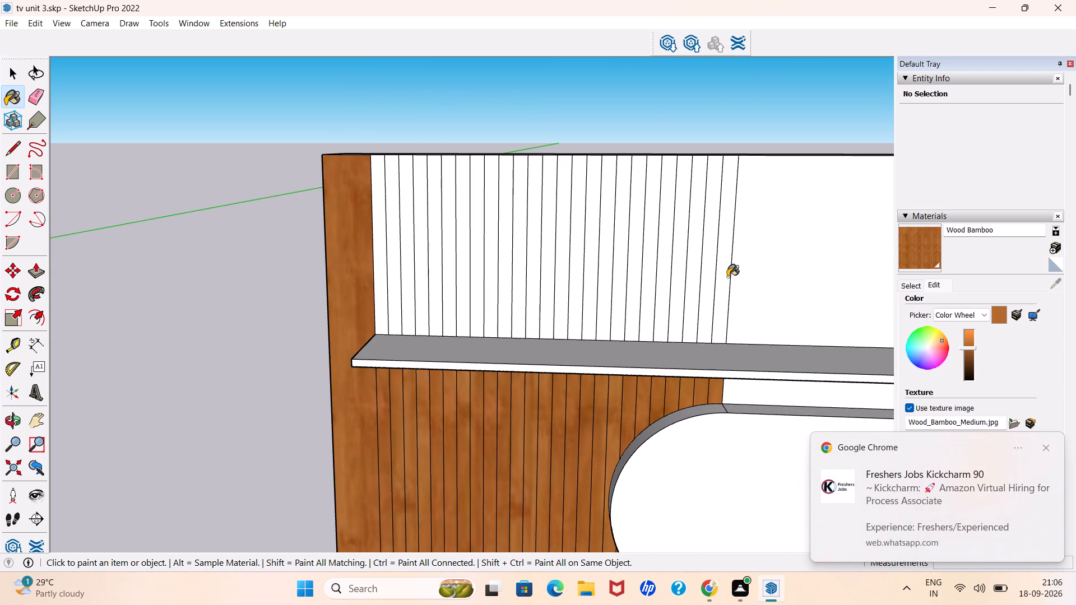
{"action": "left_click", "coordinate": [727, 277]}
{"action": "left_click", "coordinate": [709, 269]}
{"action": "left_click", "coordinate": [693, 263]}
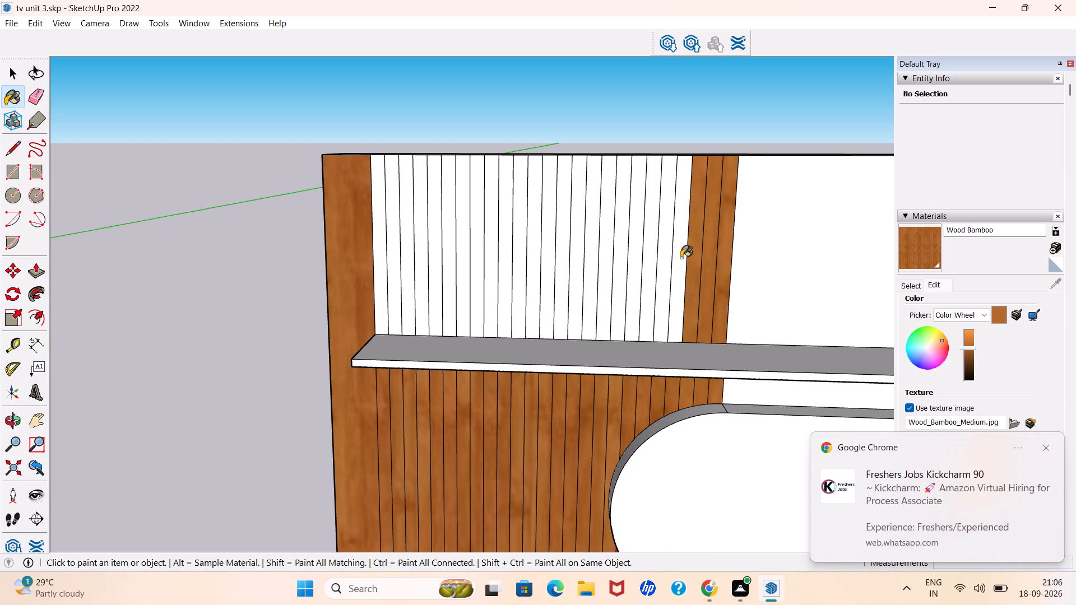
{"action": "left_click", "coordinate": [681, 258]}
{"action": "left_click", "coordinate": [664, 256]}
{"action": "left_click", "coordinate": [650, 253]}
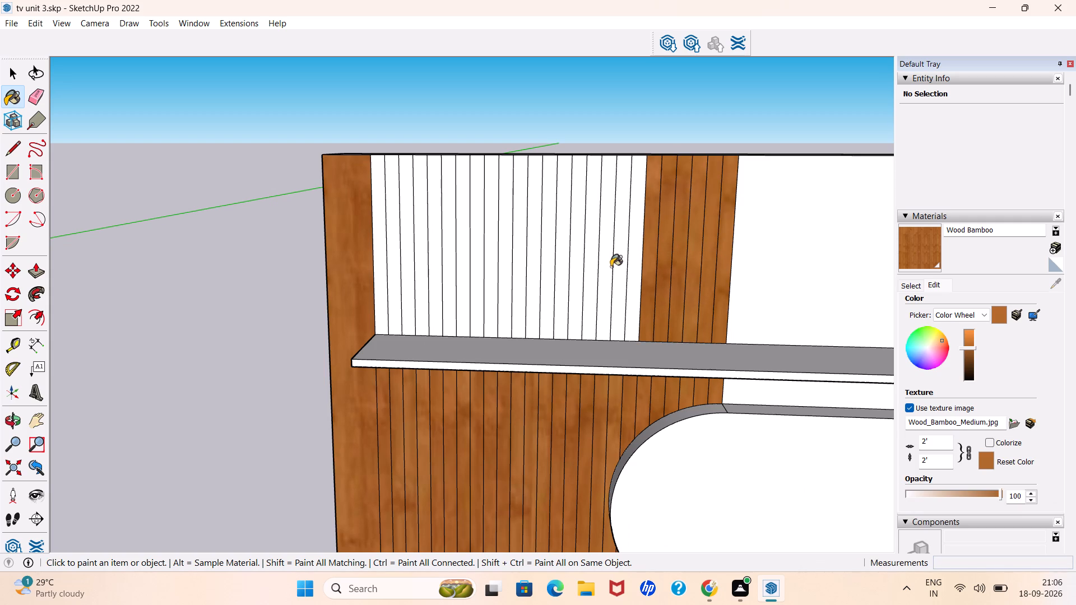
{"action": "left_click", "coordinate": [634, 271]}
{"action": "left_click", "coordinate": [620, 270]}
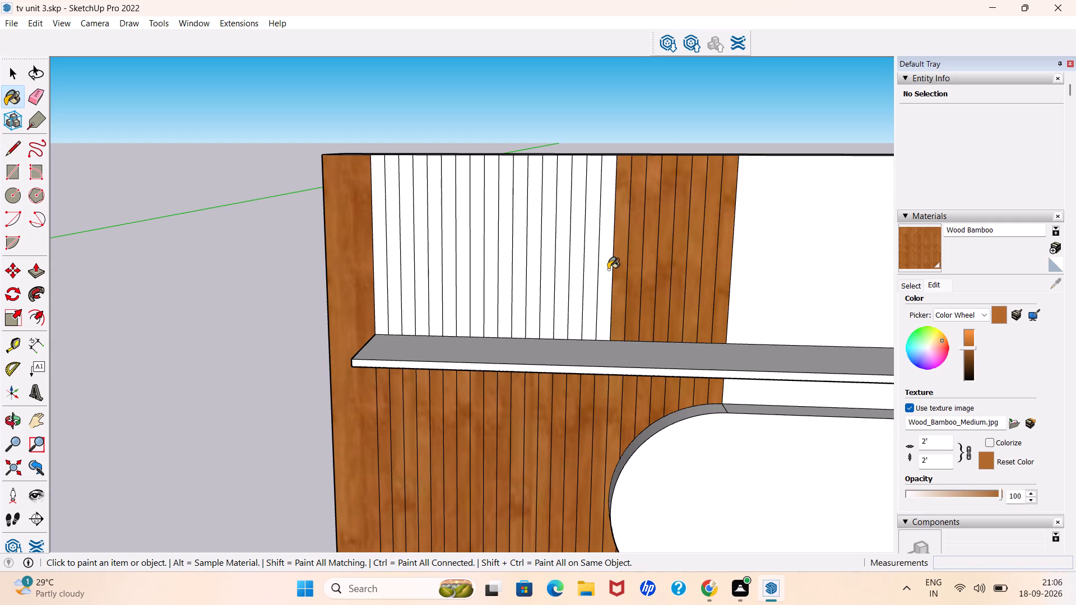
{"action": "left_click", "coordinate": [608, 269]}
{"action": "left_click", "coordinate": [589, 271]}
{"action": "left_click", "coordinate": [578, 270]}
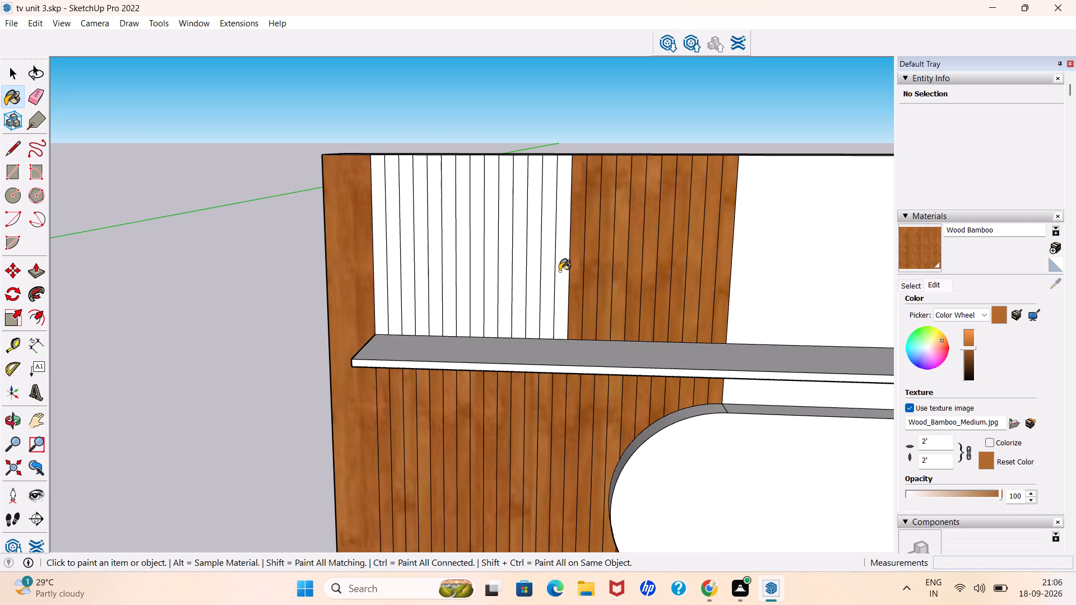
Paint the remaining slats above the floating shelf, up to the bamboo end strip, with Wood Bamboo.
{"action": "left_click", "coordinate": [559, 271]}
{"action": "left_click", "coordinate": [550, 266]}
{"action": "left_click", "coordinate": [535, 266]}
{"action": "left_click", "coordinate": [520, 266]}
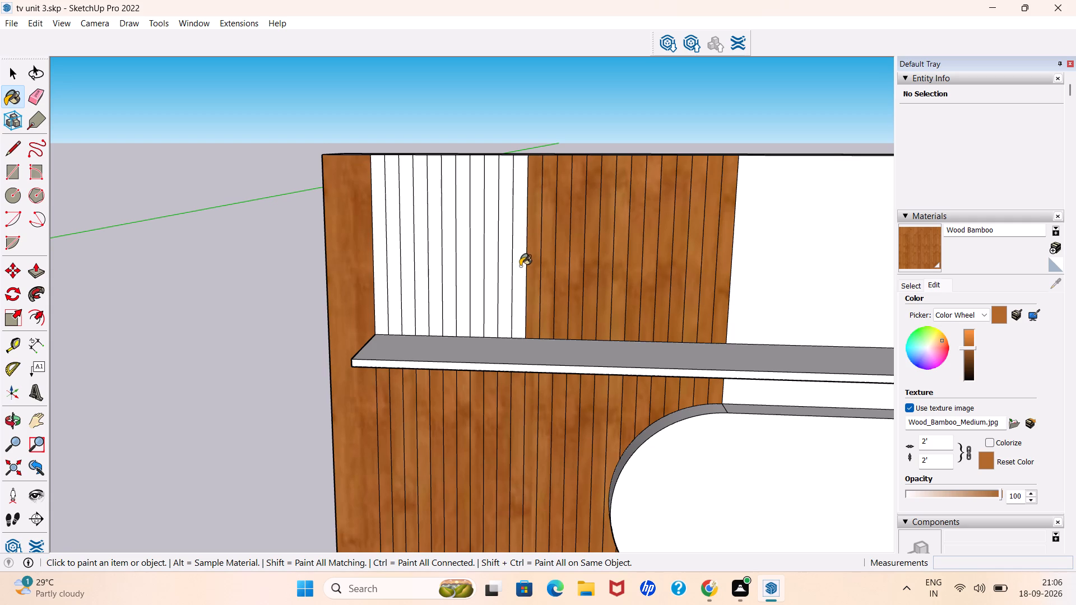
{"action": "left_click_drag", "start_coordinate": [506, 277], "coordinate": [501, 277]}
{"action": "left_click", "coordinate": [493, 277]}
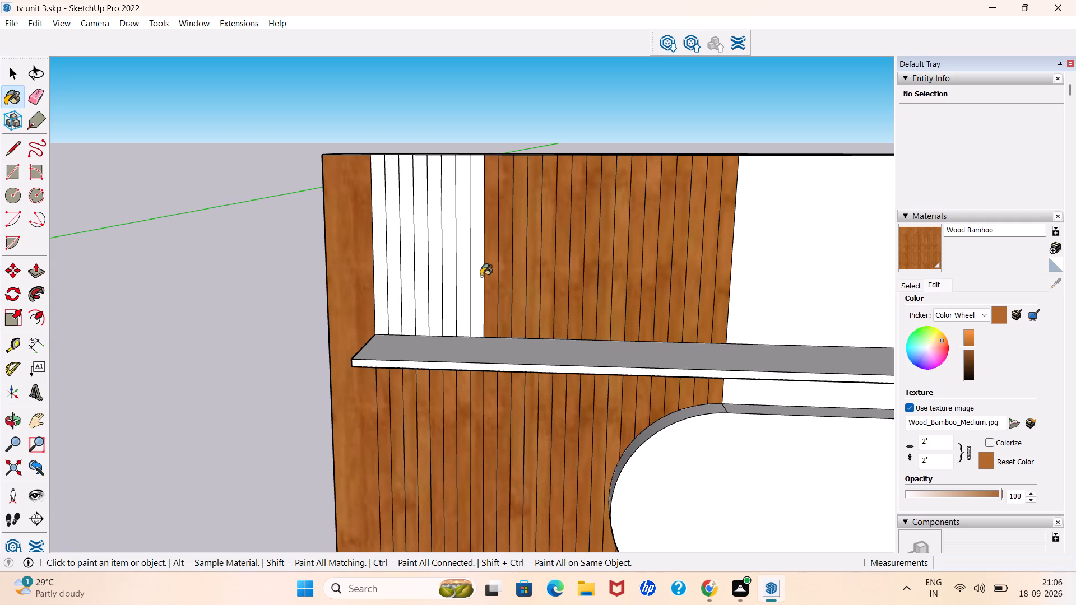
{"action": "left_click", "coordinate": [478, 275]}
{"action": "left_click", "coordinate": [462, 278]}
{"action": "left_click", "coordinate": [447, 277]}
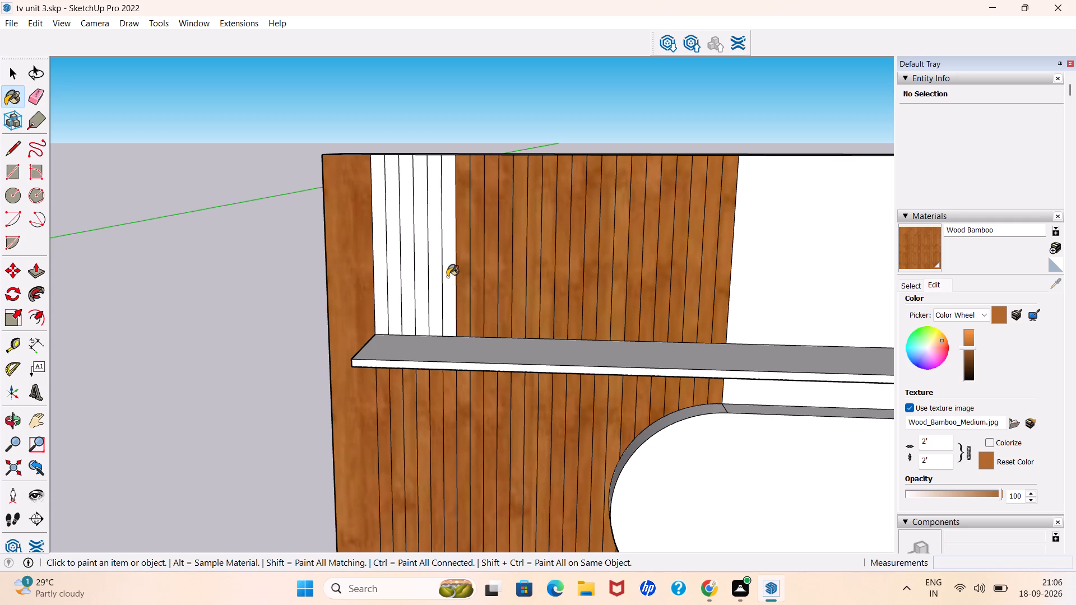
{"action": "left_click", "coordinate": [431, 273]}
{"action": "left_click", "coordinate": [422, 272]}
{"action": "left_click", "coordinate": [409, 277]}
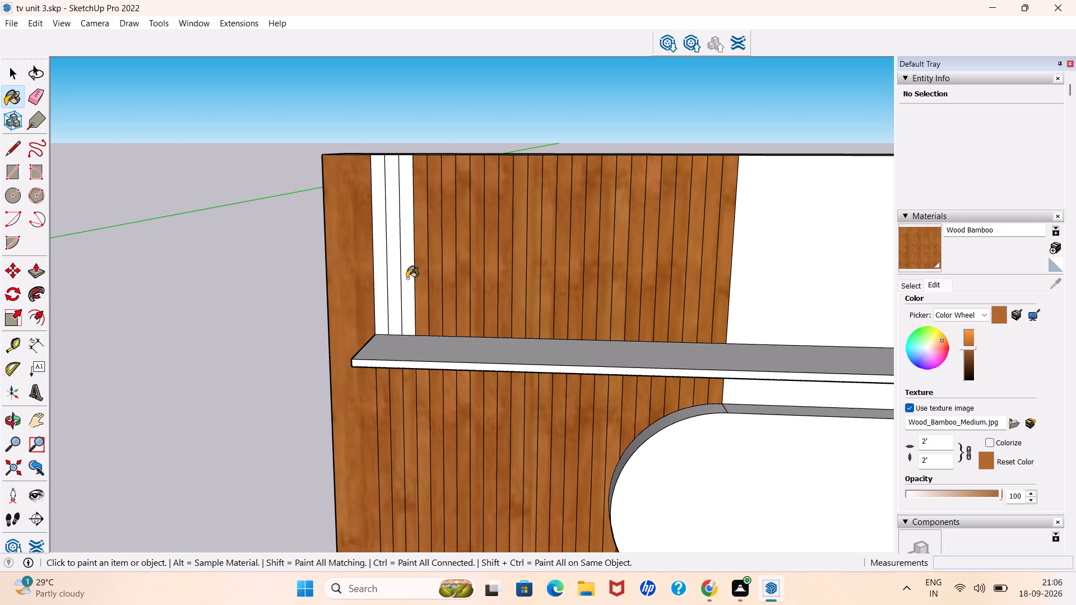
{"action": "left_click_drag", "start_coordinate": [396, 276], "coordinate": [386, 274]}
{"action": "left_click", "coordinate": [393, 277]}
{"action": "scroll", "coordinate": [443, 271], "scroll_direction": "down", "scroll_amount": 2}
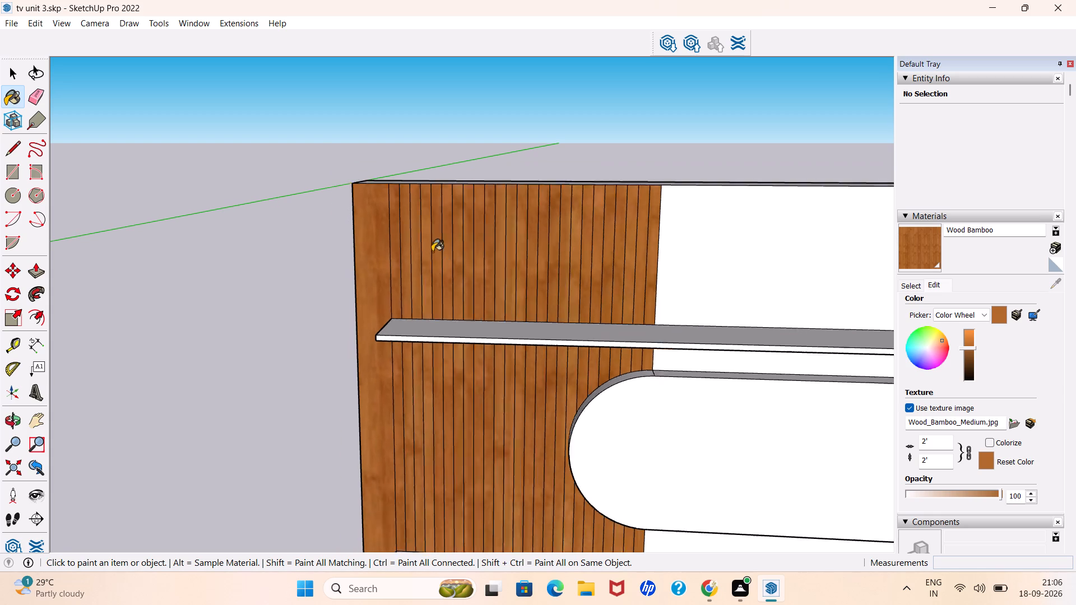
{"action": "scroll", "coordinate": [432, 252], "scroll_direction": "down", "scroll_amount": 11}
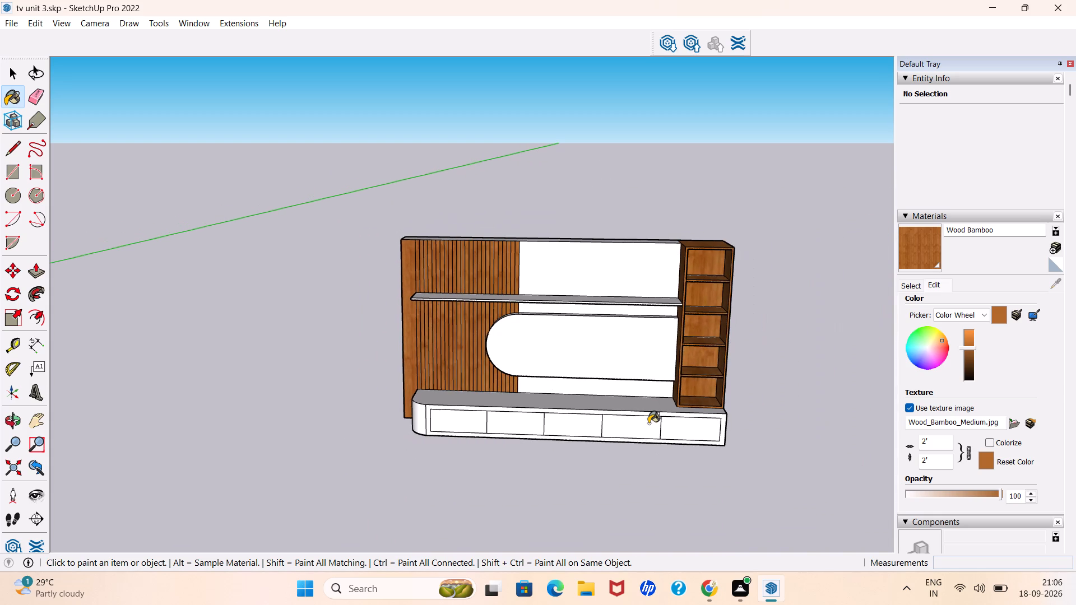
{"action": "key", "text": "space"}
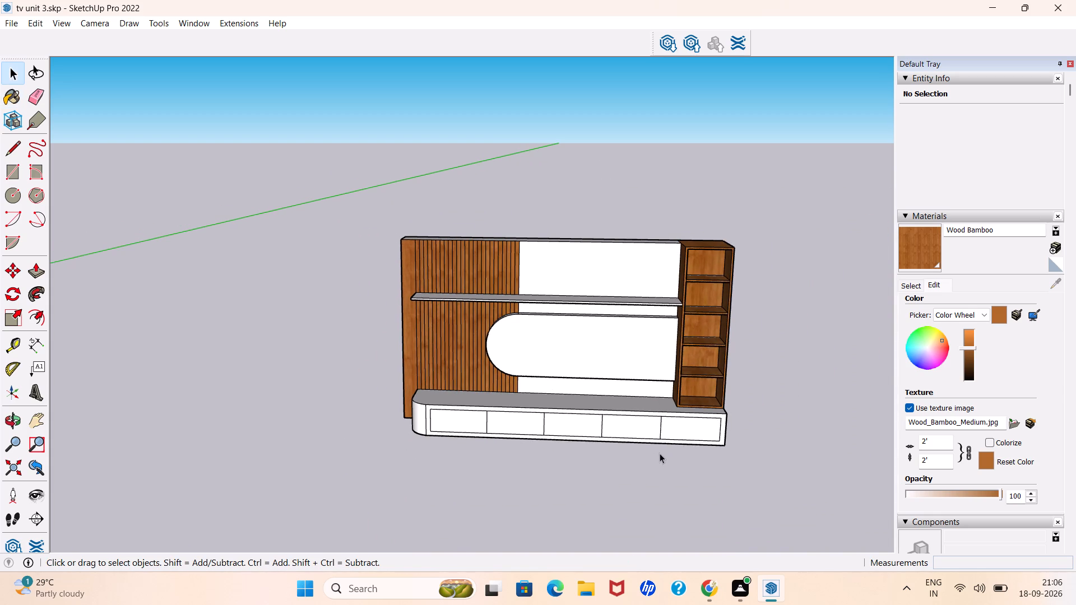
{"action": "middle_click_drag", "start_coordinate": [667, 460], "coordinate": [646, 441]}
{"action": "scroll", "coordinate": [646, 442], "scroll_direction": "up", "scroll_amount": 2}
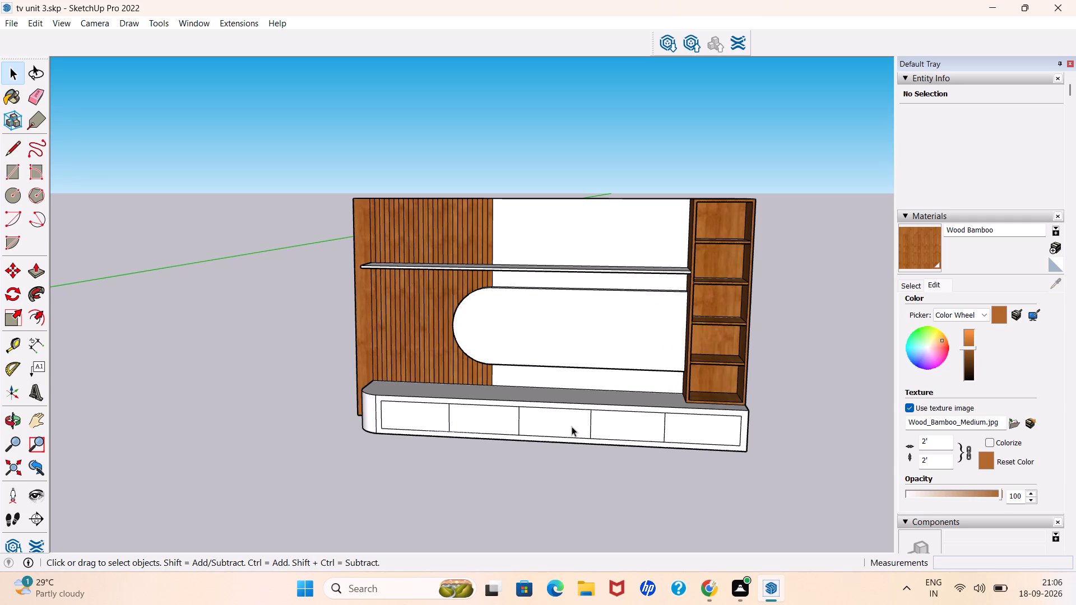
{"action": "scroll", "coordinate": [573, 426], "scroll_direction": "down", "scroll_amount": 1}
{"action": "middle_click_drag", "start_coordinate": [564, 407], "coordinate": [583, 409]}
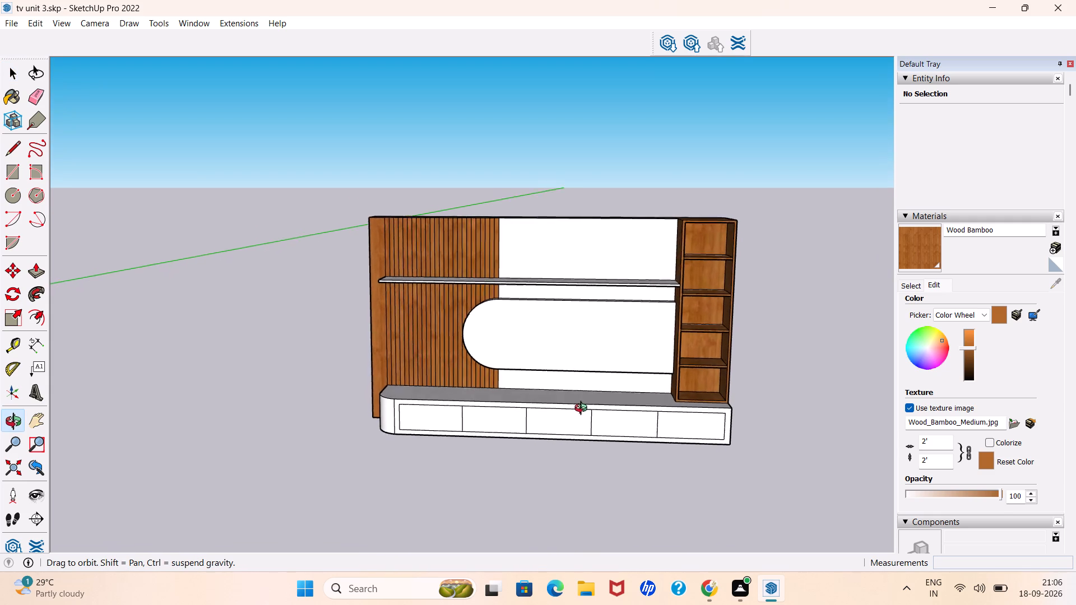
Draw a rectangle about 1' 8 1/16" by 7 3/8" on the front face of the rounded inset panel as the TV outline.
{"action": "middle_click_drag", "start_coordinate": [583, 409], "coordinate": [623, 405]}
{"action": "scroll", "coordinate": [616, 300], "scroll_direction": "up", "scroll_amount": 2}
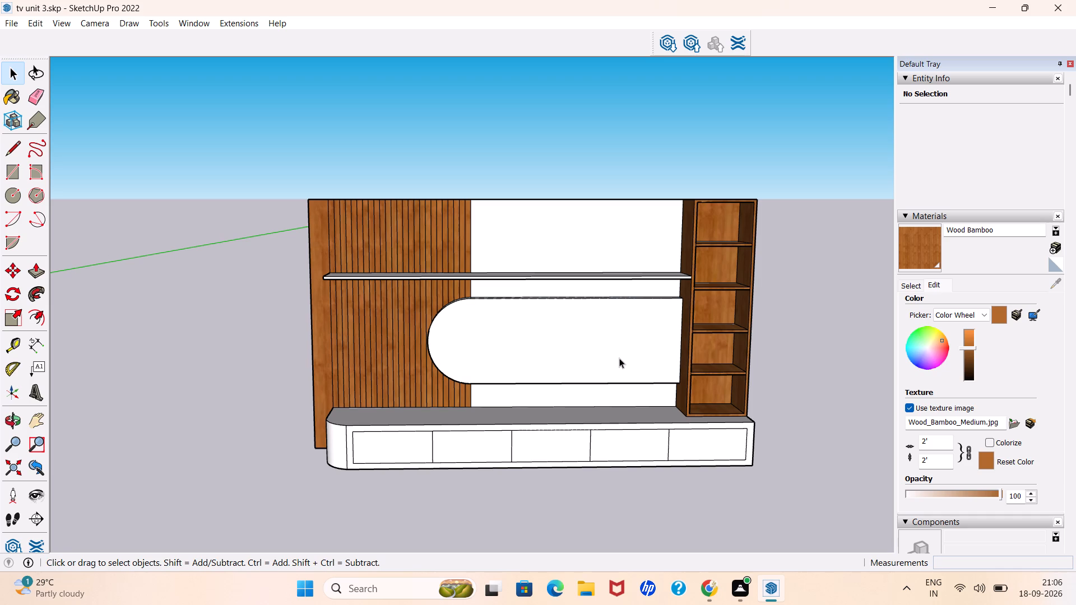
{"action": "key", "text": "r"}
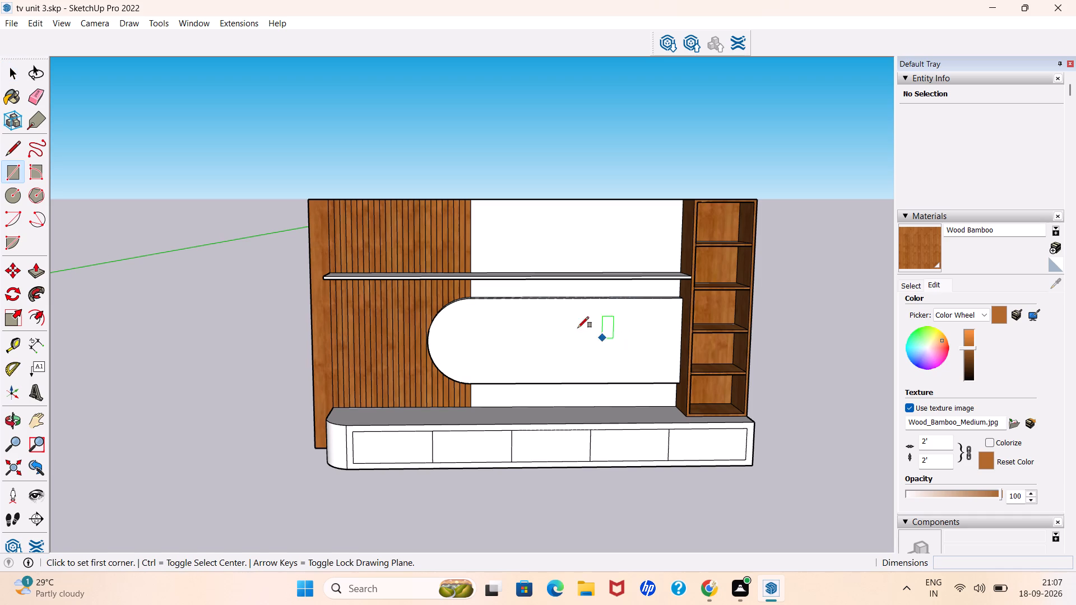
{"action": "scroll", "coordinate": [574, 324], "scroll_direction": "up", "scroll_amount": 3}
{"action": "scroll", "coordinate": [479, 314], "scroll_direction": "up", "scroll_amount": 1}
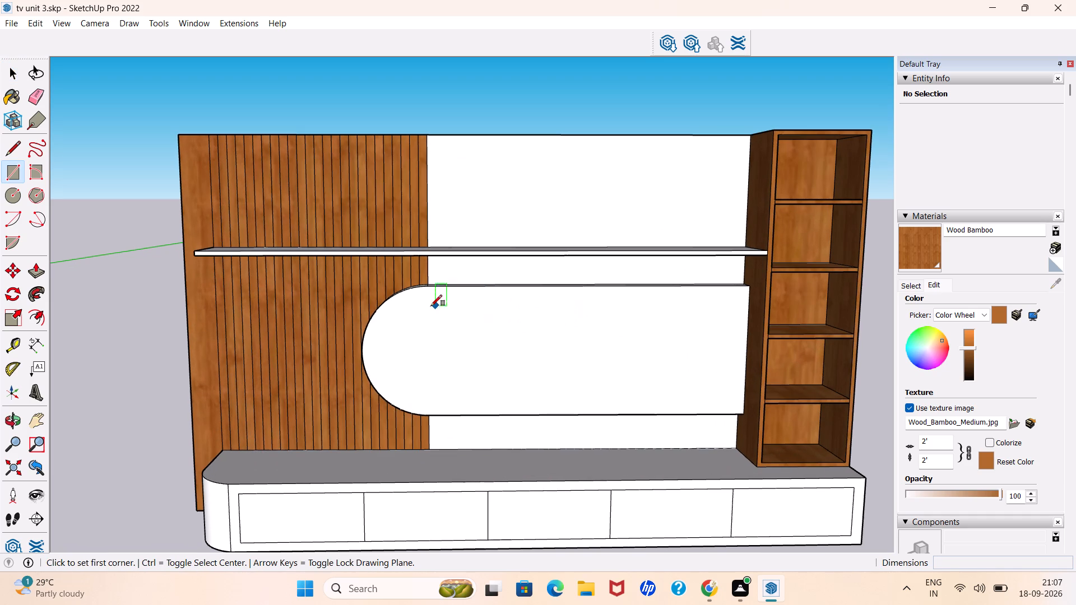
{"action": "left_click", "coordinate": [411, 302]}
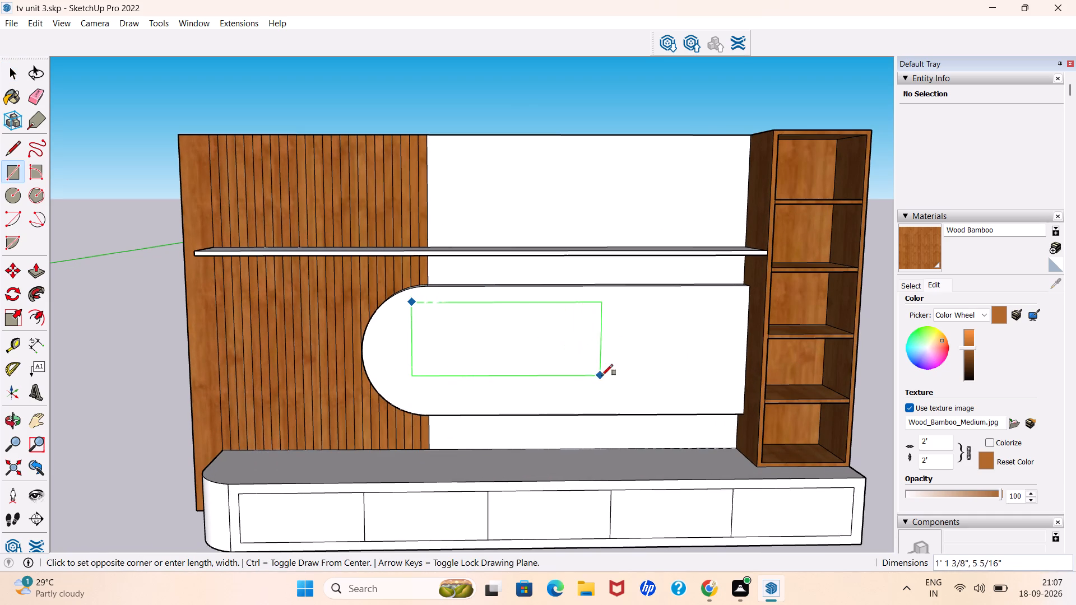
{"action": "left_click", "coordinate": [690, 403]}
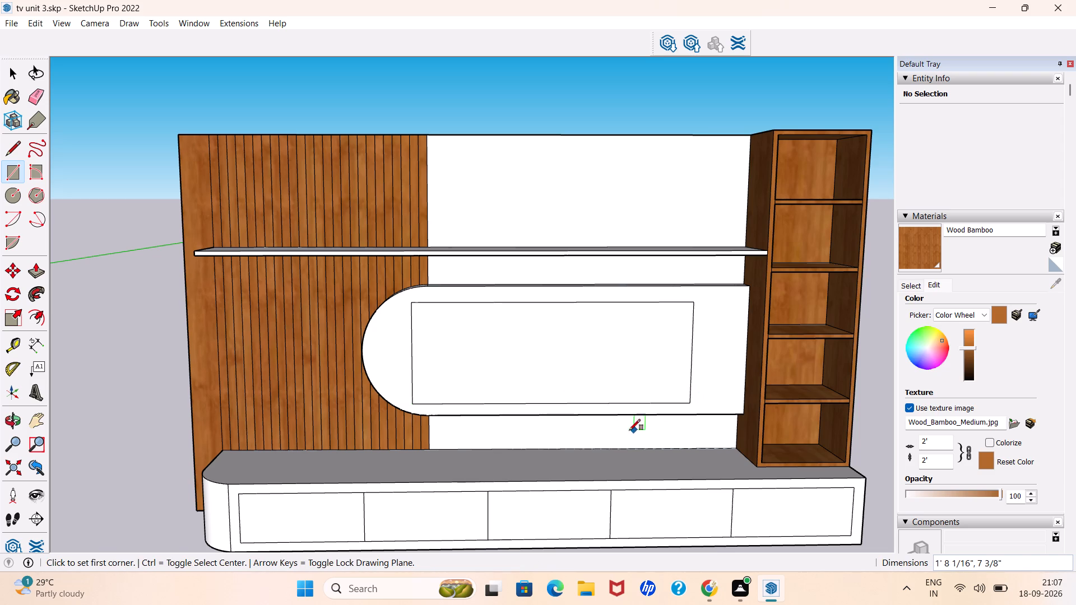
{"action": "key", "text": "space"}
Offset the TV rectangle's outline slightly inward to form a narrow border strip around the screen.
{"action": "scroll", "coordinate": [502, 355], "scroll_direction": "down", "scroll_amount": 6}
{"action": "middle_click_drag", "start_coordinate": [561, 378], "coordinate": [522, 373]}
{"action": "scroll", "coordinate": [532, 348], "scroll_direction": "up", "scroll_amount": 2}
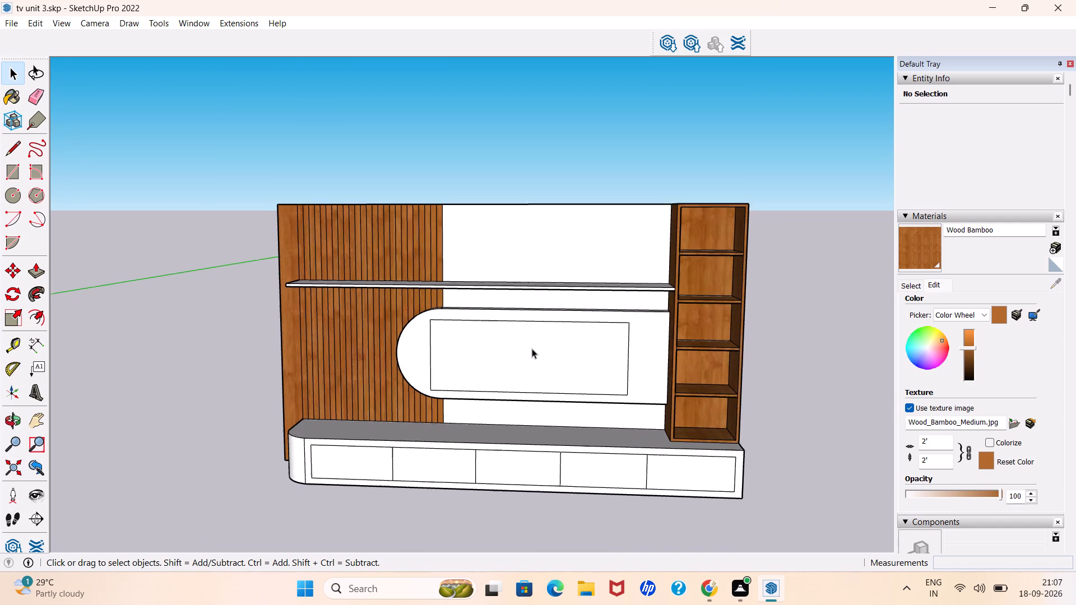
{"action": "scroll", "coordinate": [532, 348], "scroll_direction": "up", "scroll_amount": 1}
{"action": "key", "text": "o"}
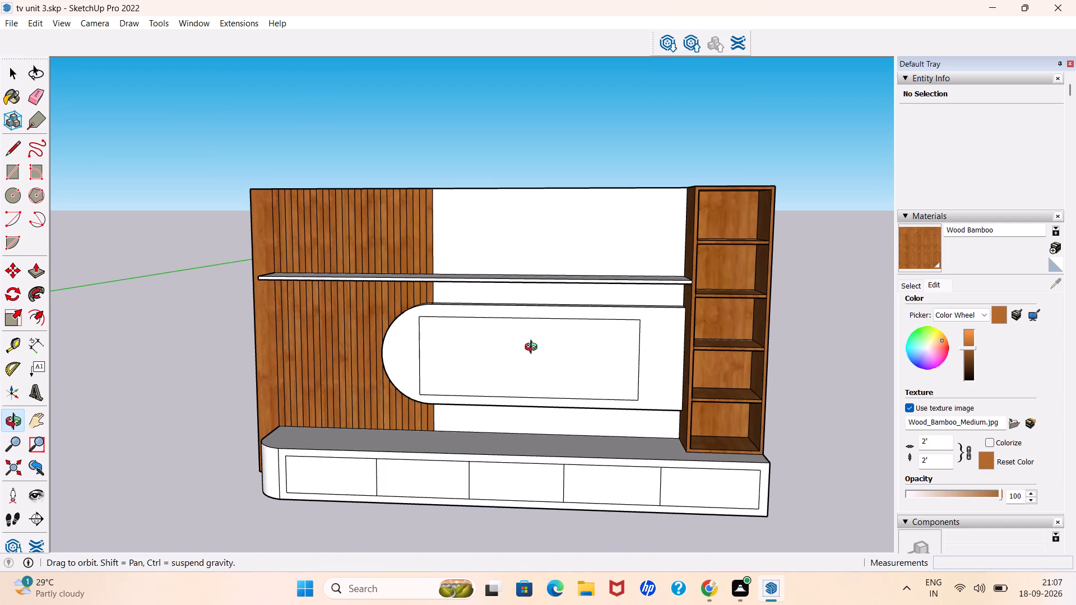
{"action": "key", "text": "f"}
{"action": "left_click", "coordinate": [611, 343]}
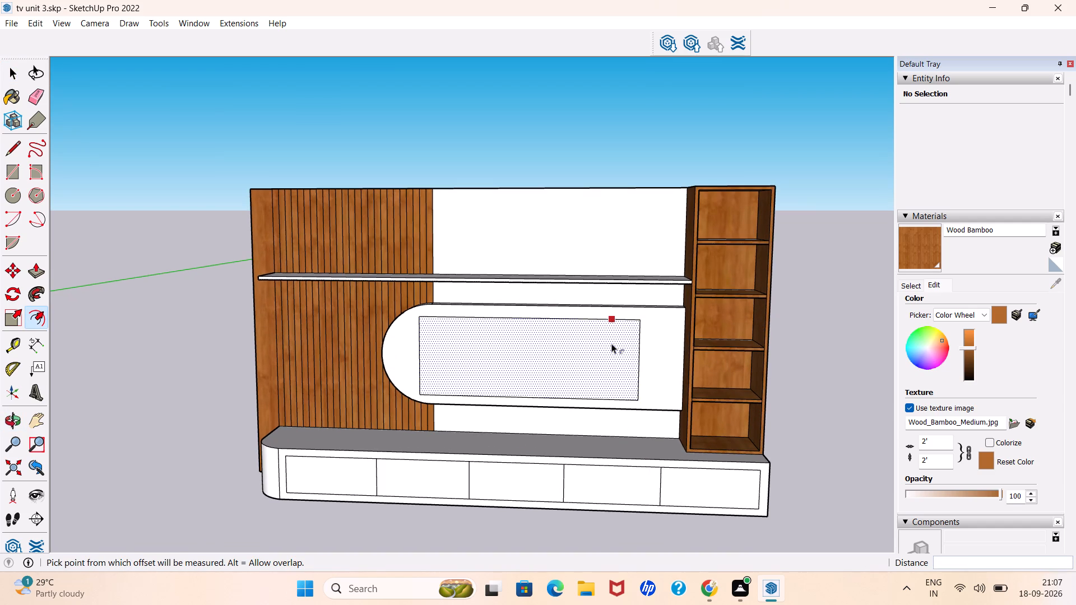
{"action": "scroll", "coordinate": [609, 327], "scroll_direction": "up", "scroll_amount": 2}
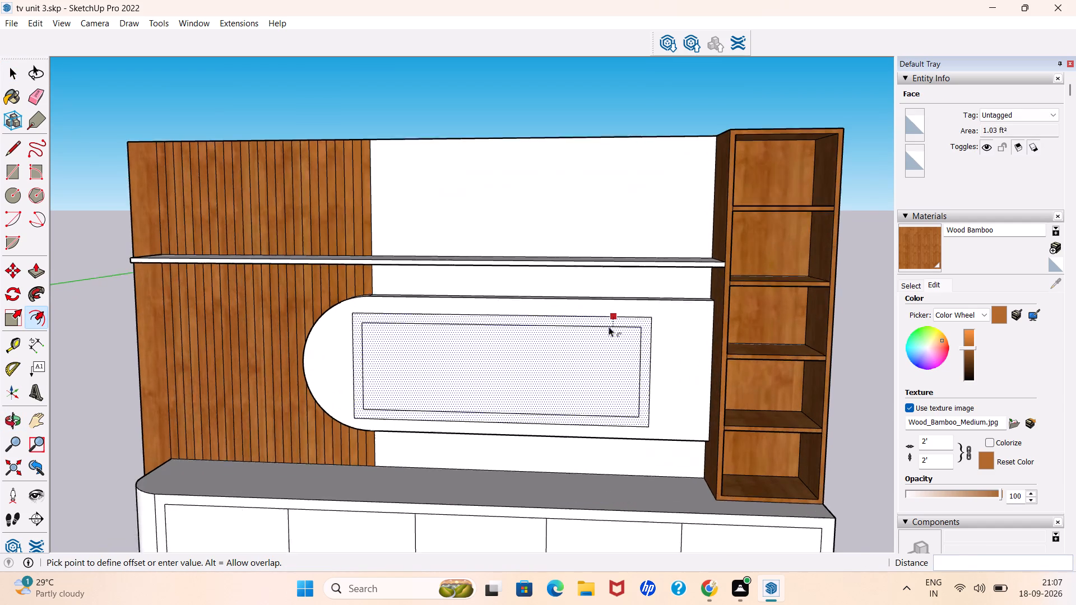
{"action": "scroll", "coordinate": [609, 327], "scroll_direction": "up", "scroll_amount": 2}
{"action": "left_click", "coordinate": [610, 319]}
{"action": "key", "text": "v"}
{"action": "scroll", "coordinate": [544, 349], "scroll_direction": "down", "scroll_amount": 3}
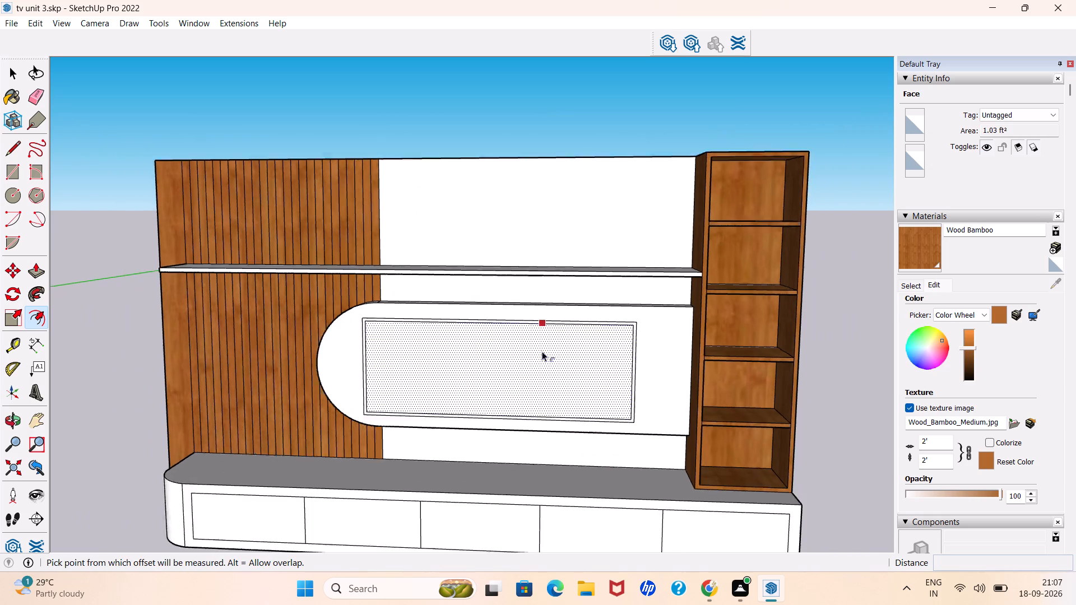
{"action": "key", "text": "space"}
{"action": "scroll", "coordinate": [545, 359], "scroll_direction": "down", "scroll_amount": 3}
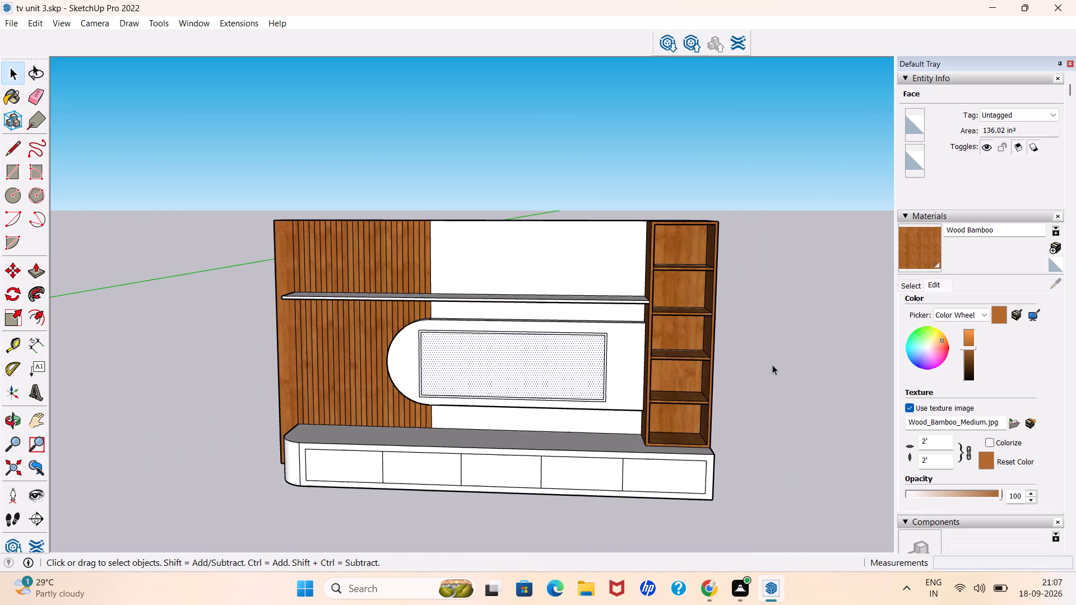
{"action": "left_click", "coordinate": [773, 365]}
Push/Pull the narrow border strip about 5/16" outward to form a raised TV frame around the screen.
{"action": "scroll", "coordinate": [600, 342], "scroll_direction": "up", "scroll_amount": 3}
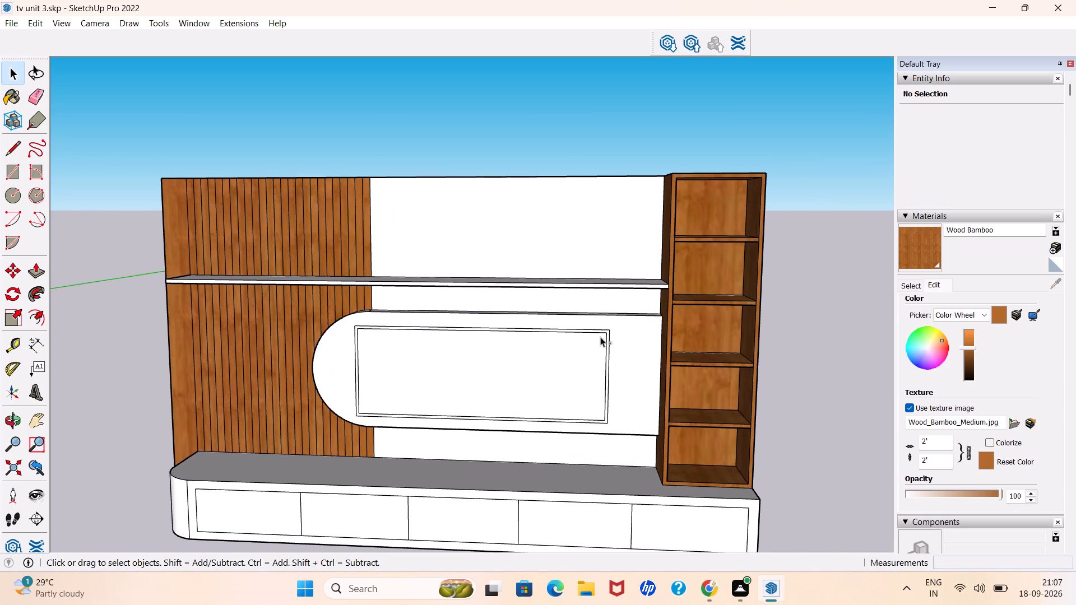
{"action": "key", "text": "p"}
{"action": "scroll", "coordinate": [610, 293], "scroll_direction": "up", "scroll_amount": 3}
{"action": "scroll", "coordinate": [588, 350], "scroll_direction": "up", "scroll_amount": 3}
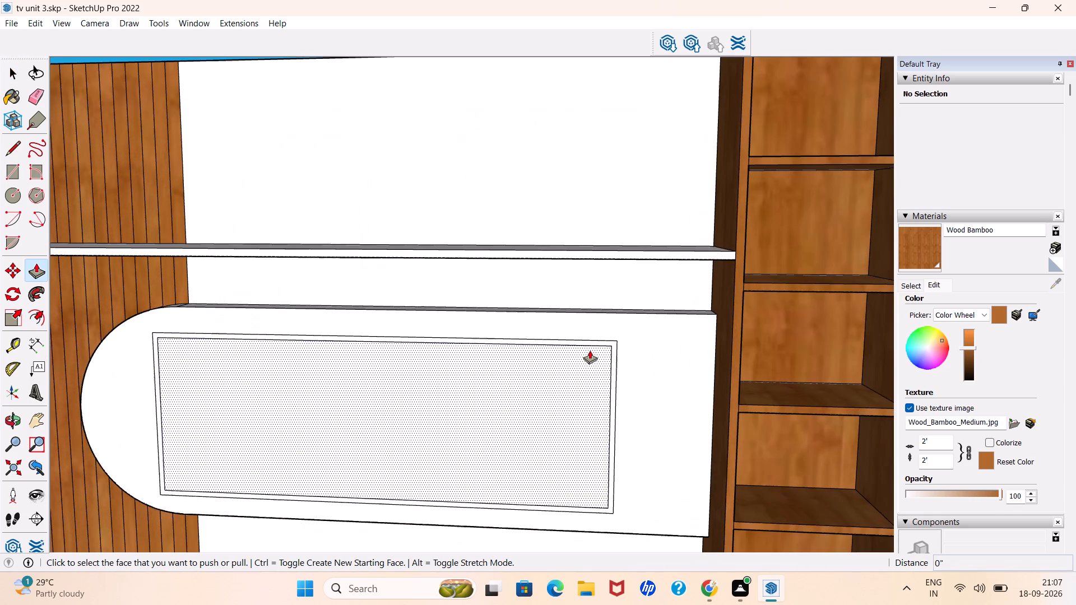
{"action": "left_click", "coordinate": [596, 343]}
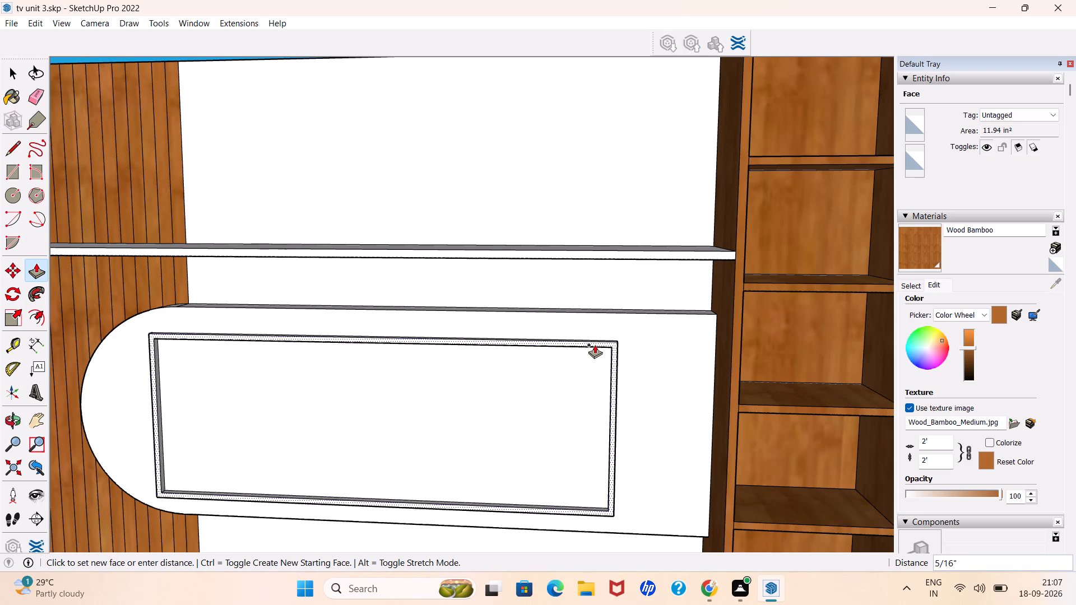
{"action": "left_click", "coordinate": [595, 345]}
{"action": "key", "text": "space"}
{"action": "scroll", "coordinate": [644, 351], "scroll_direction": "down", "scroll_amount": 4}
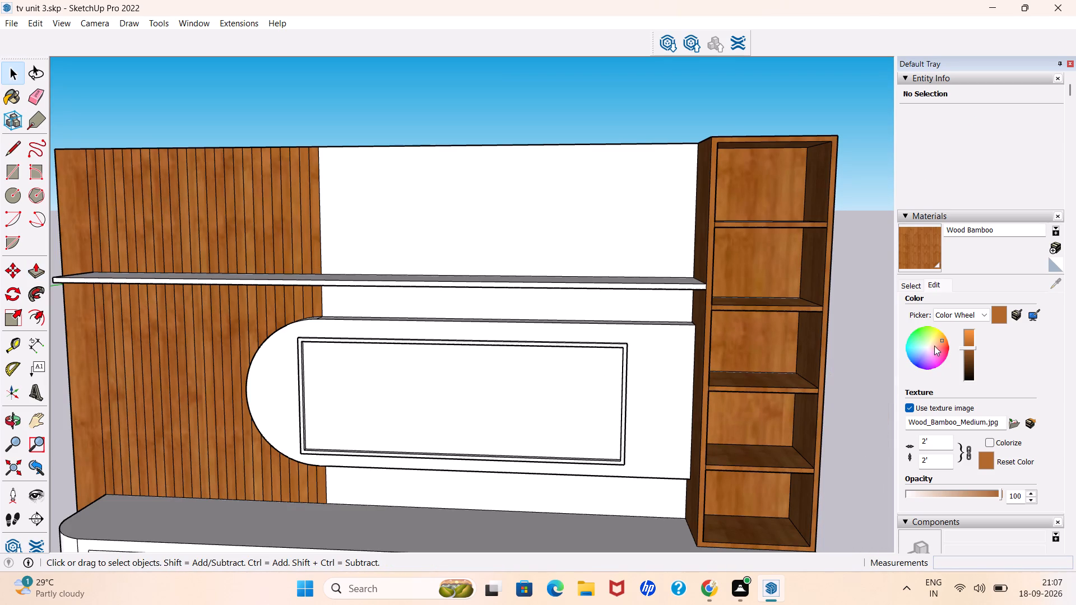
Choose 0137_Black from the Colors-Named materials and paint the TV screen face and the frame's front face with it.
{"action": "left_click", "coordinate": [917, 285]}
{"action": "left_click", "coordinate": [984, 302]}
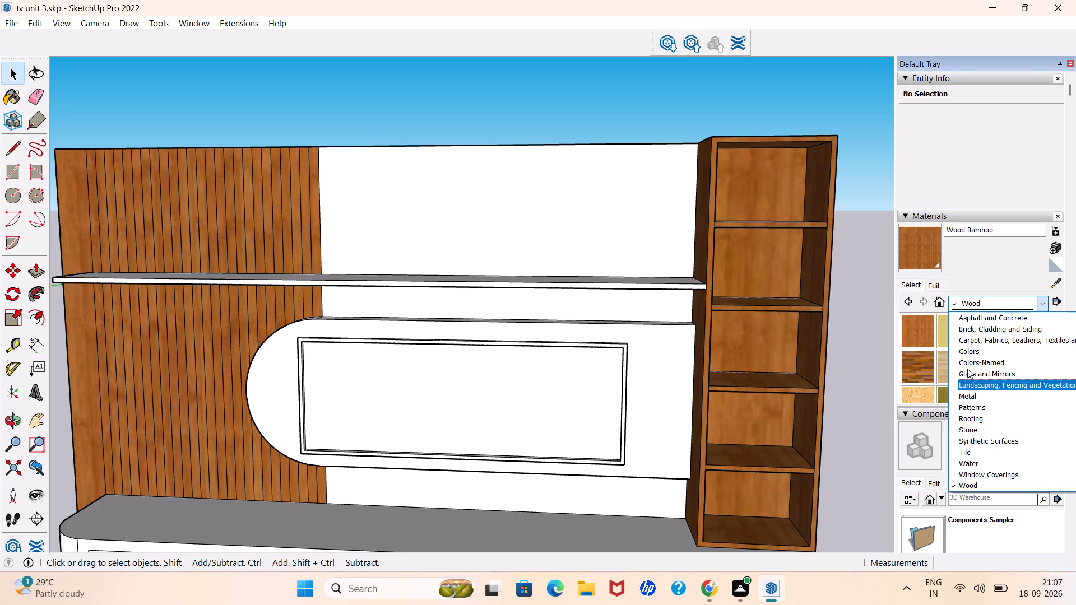
{"action": "left_click", "coordinate": [967, 364]}
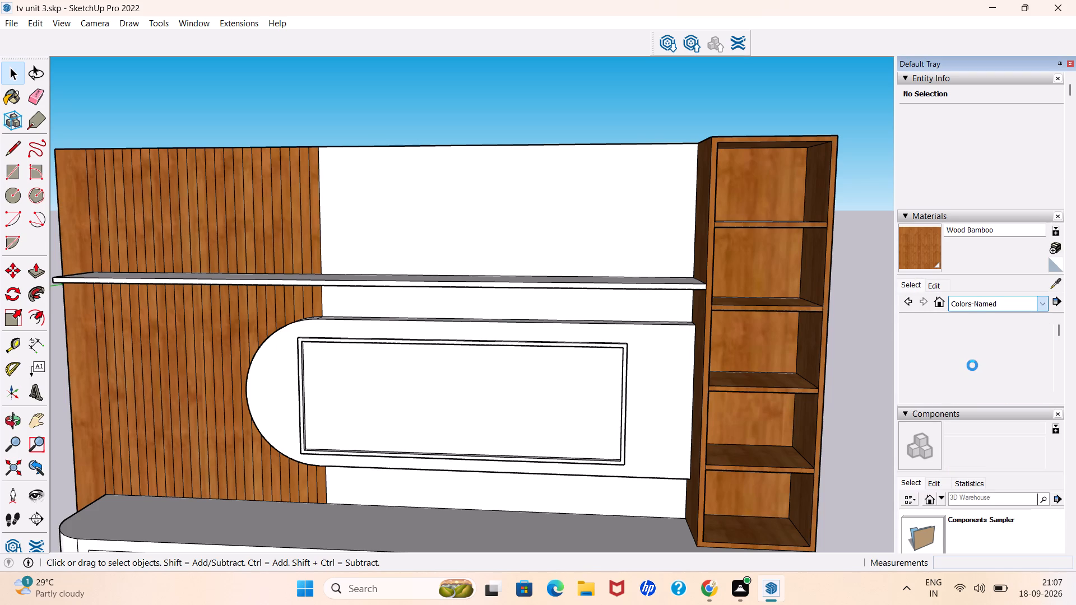
{"action": "scroll", "coordinate": [972, 365], "scroll_direction": "down", "scroll_amount": 5}
{"action": "scroll", "coordinate": [972, 365], "scroll_direction": "down", "scroll_amount": 16}
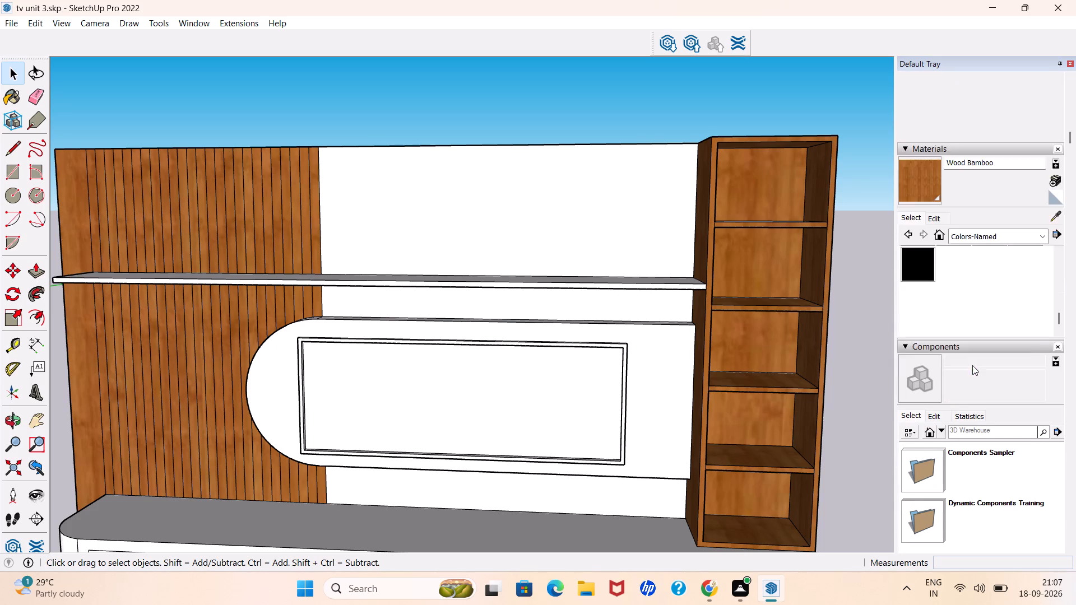
{"action": "scroll", "coordinate": [972, 365], "scroll_direction": "down", "scroll_amount": 14}
{"action": "scroll", "coordinate": [972, 363], "scroll_direction": "up", "scroll_amount": 4}
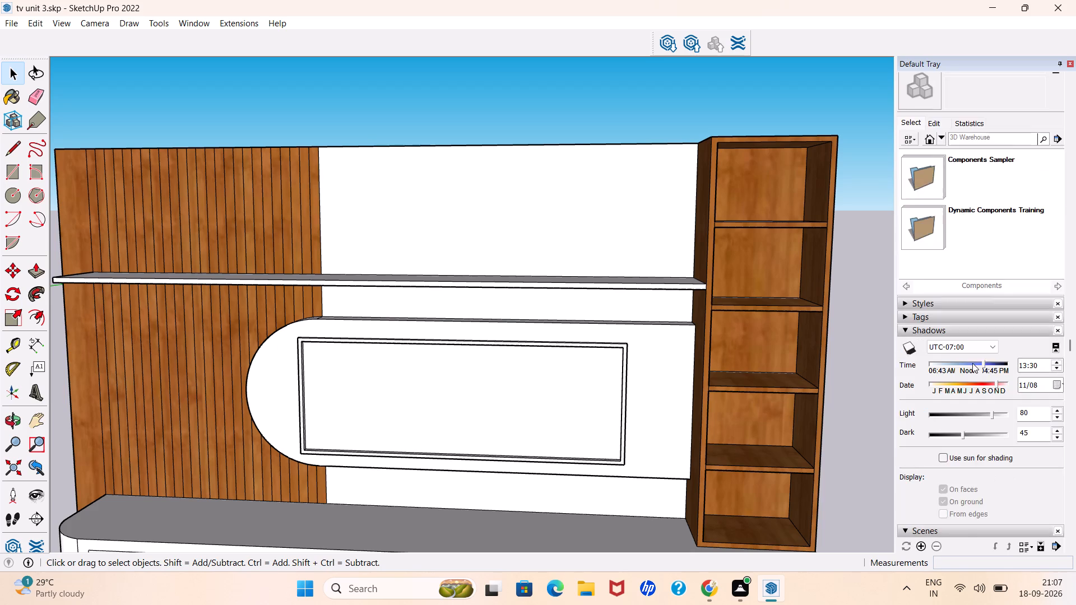
{"action": "scroll", "coordinate": [972, 363], "scroll_direction": "up", "scroll_amount": 5}
{"action": "left_click", "coordinate": [911, 309]}
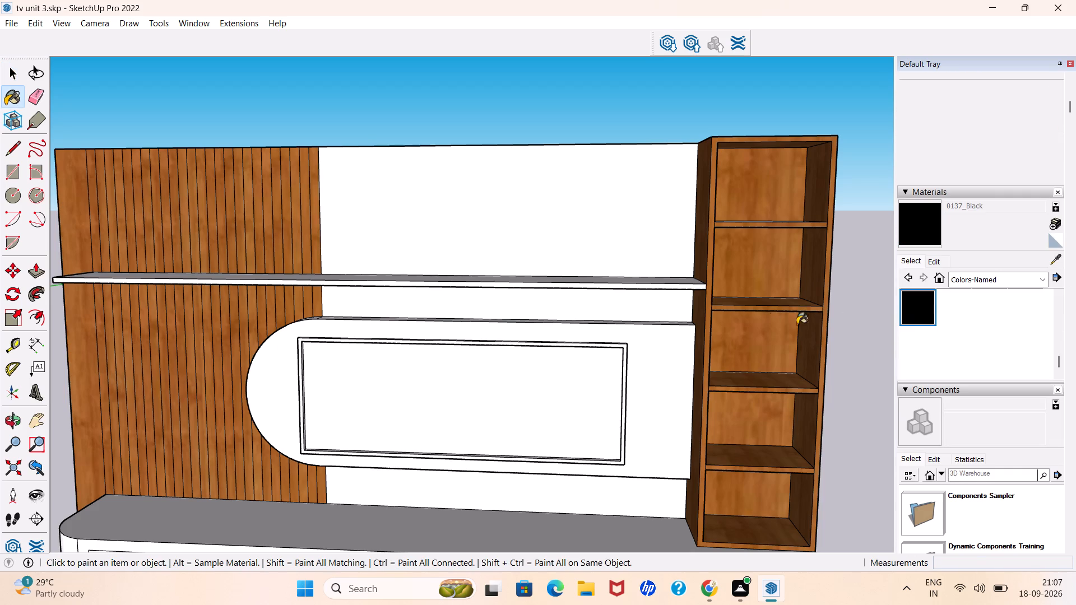
{"action": "left_click", "coordinate": [565, 371]}
{"action": "scroll", "coordinate": [617, 352], "scroll_direction": "up", "scroll_amount": 4}
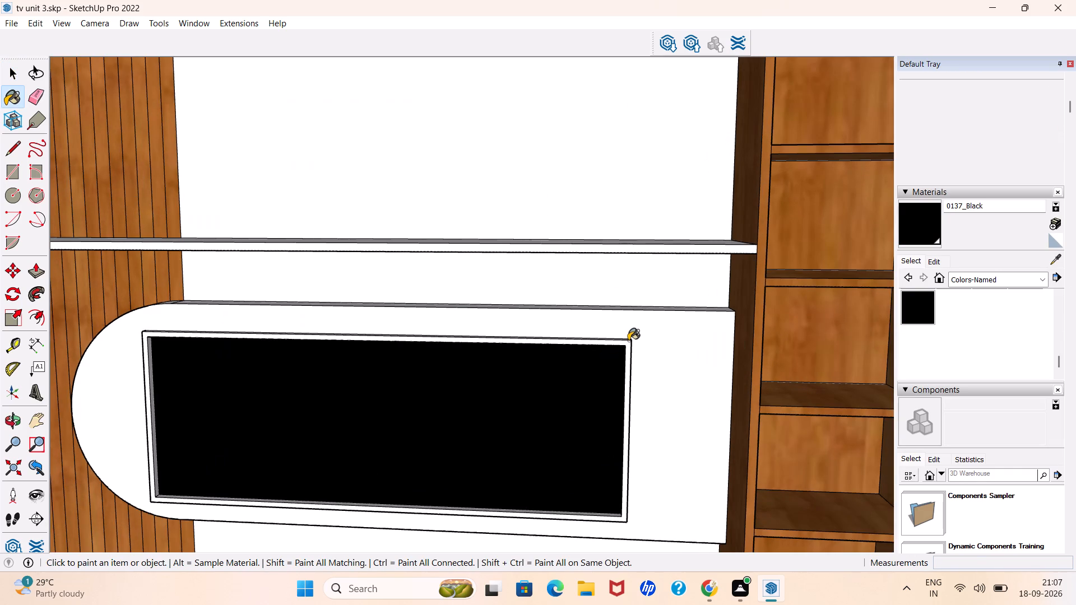
{"action": "left_click", "coordinate": [618, 342]}
{"action": "scroll", "coordinate": [653, 350], "scroll_direction": "down", "scroll_amount": 5}
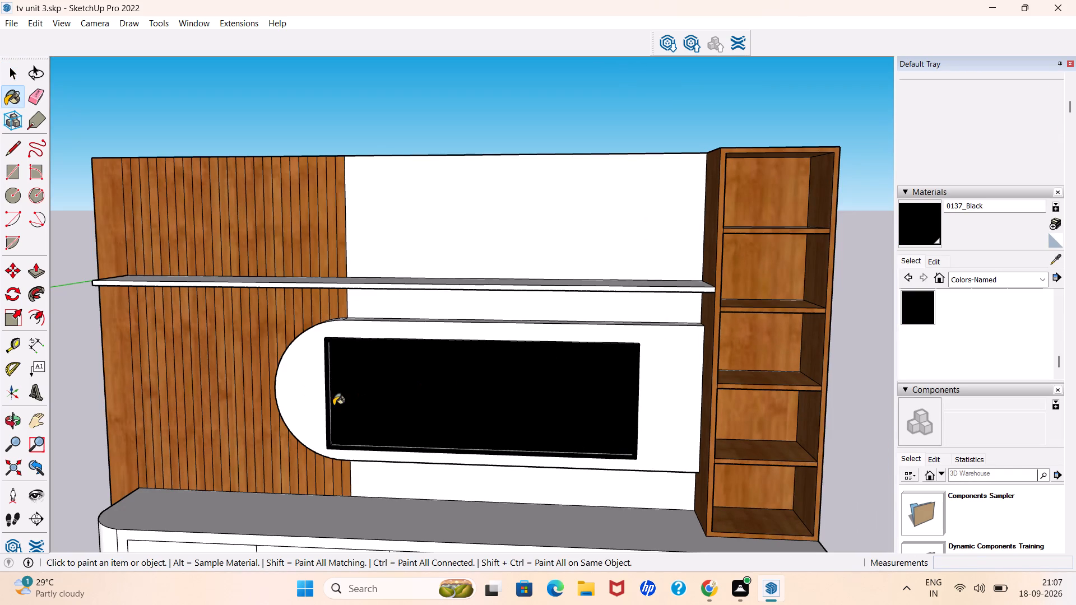
Paint the TV frame's inner bottom edge and its inner edge nearest the tall shelf unit with 0137_Black.
{"action": "scroll", "coordinate": [510, 418], "scroll_direction": "up", "scroll_amount": 8}
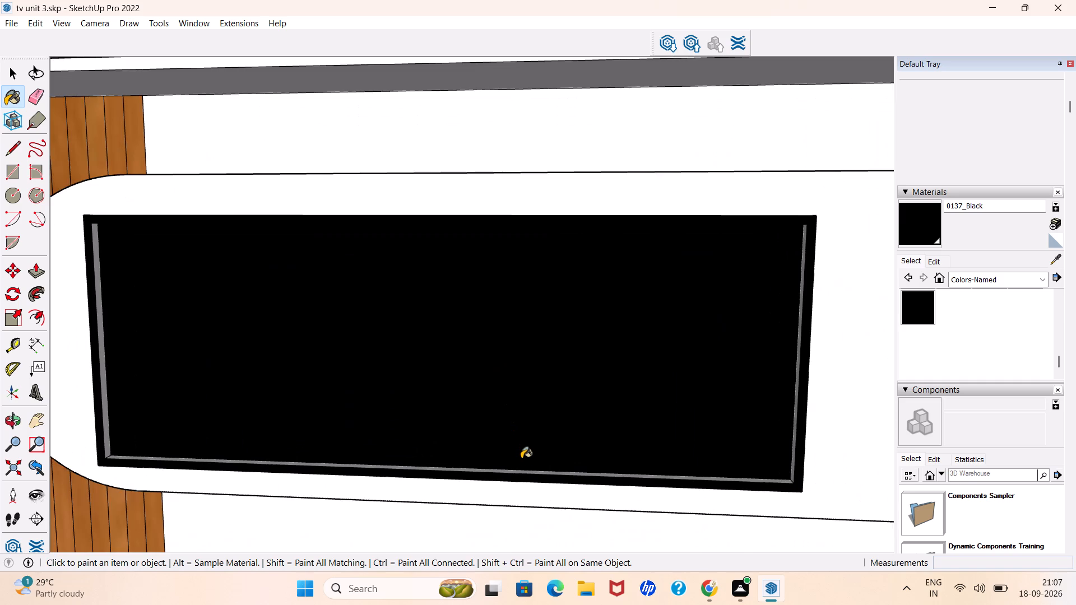
{"action": "scroll", "coordinate": [521, 459], "scroll_direction": "up", "scroll_amount": 4}
{"action": "left_click", "coordinate": [524, 471]}
{"action": "scroll", "coordinate": [605, 486], "scroll_direction": "down", "scroll_amount": 5}
{"action": "scroll", "coordinate": [600, 477], "scroll_direction": "up", "scroll_amount": 8}
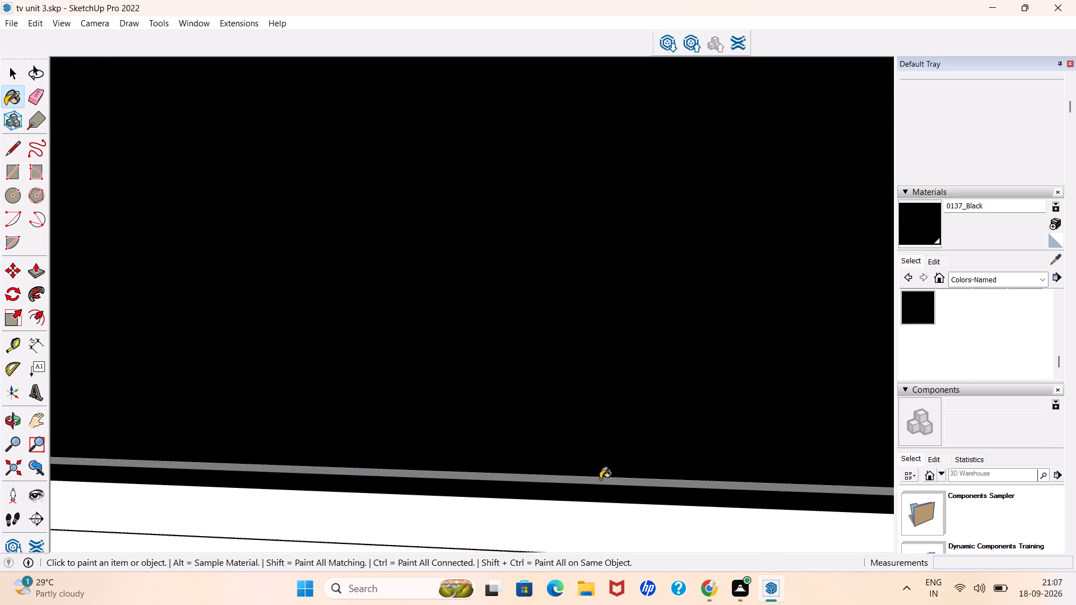
{"action": "left_click", "coordinate": [600, 479]}
{"action": "scroll", "coordinate": [599, 472], "scroll_direction": "down", "scroll_amount": 14}
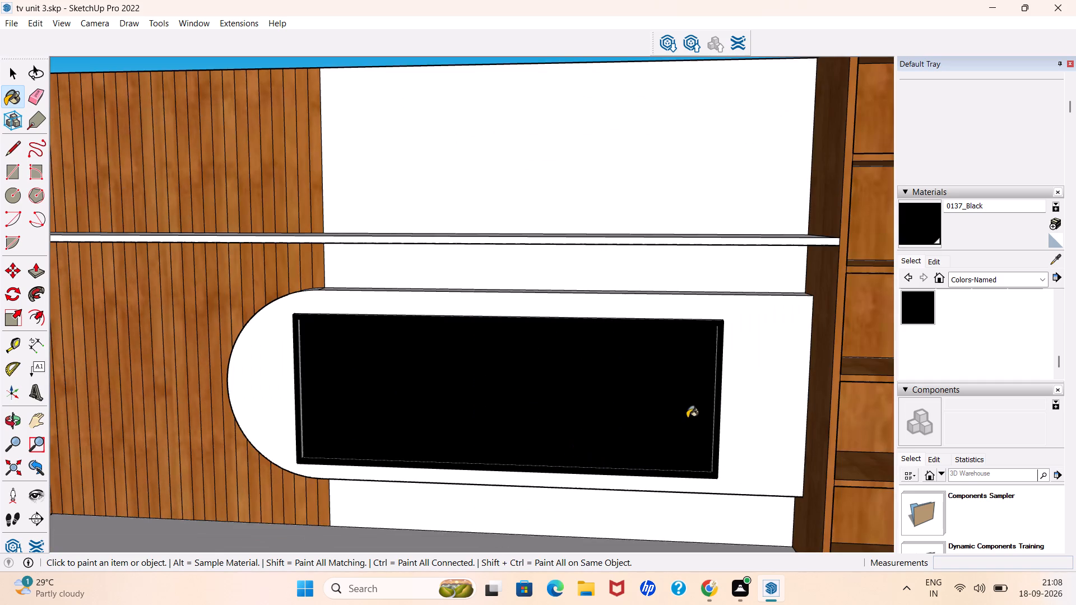
{"action": "middle_click_drag", "start_coordinate": [687, 419], "coordinate": [897, 355]}
{"action": "scroll", "coordinate": [680, 397], "scroll_direction": "up", "scroll_amount": 7}
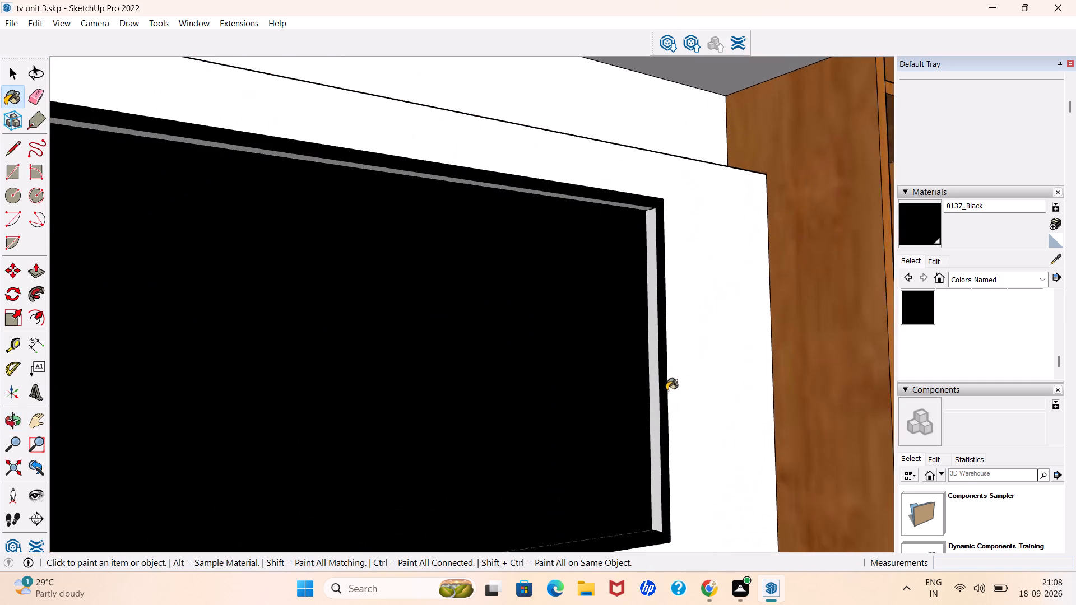
{"action": "scroll", "coordinate": [666, 390], "scroll_direction": "up", "scroll_amount": 4}
{"action": "left_click", "coordinate": [653, 385]}
{"action": "scroll", "coordinate": [662, 389], "scroll_direction": "down", "scroll_amount": 5}
{"action": "scroll", "coordinate": [601, 409], "scroll_direction": "down", "scroll_amount": 4}
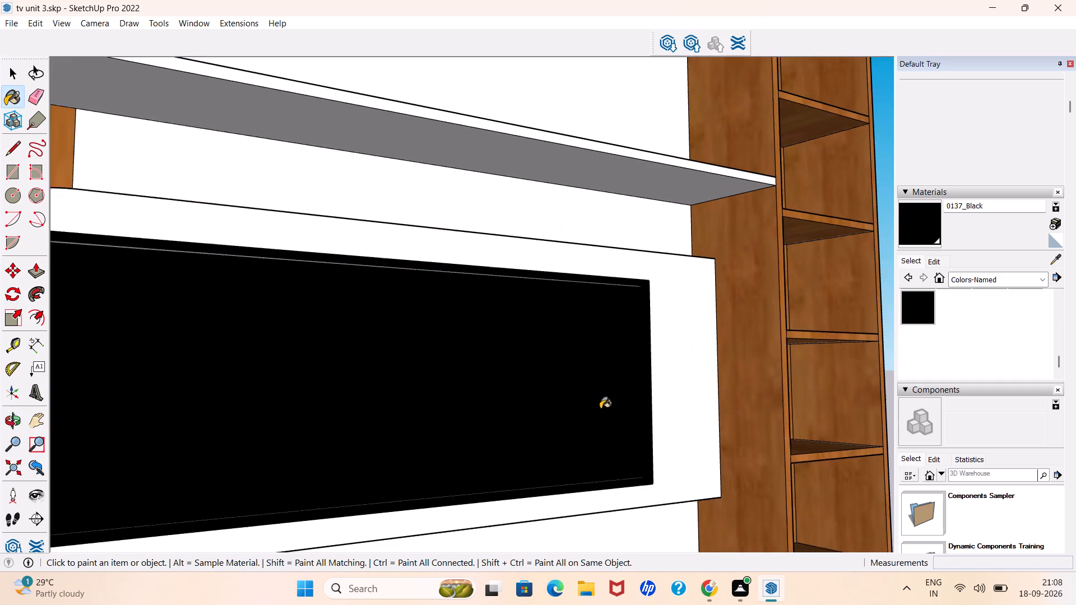
Paint the TV frame's inner top edge and its inner edge nearest the panel's rounded end with 0137_Black.
{"action": "middle_click_drag", "start_coordinate": [563, 369], "coordinate": [597, 229]}
{"action": "scroll", "coordinate": [572, 310], "scroll_direction": "up", "scroll_amount": 4}
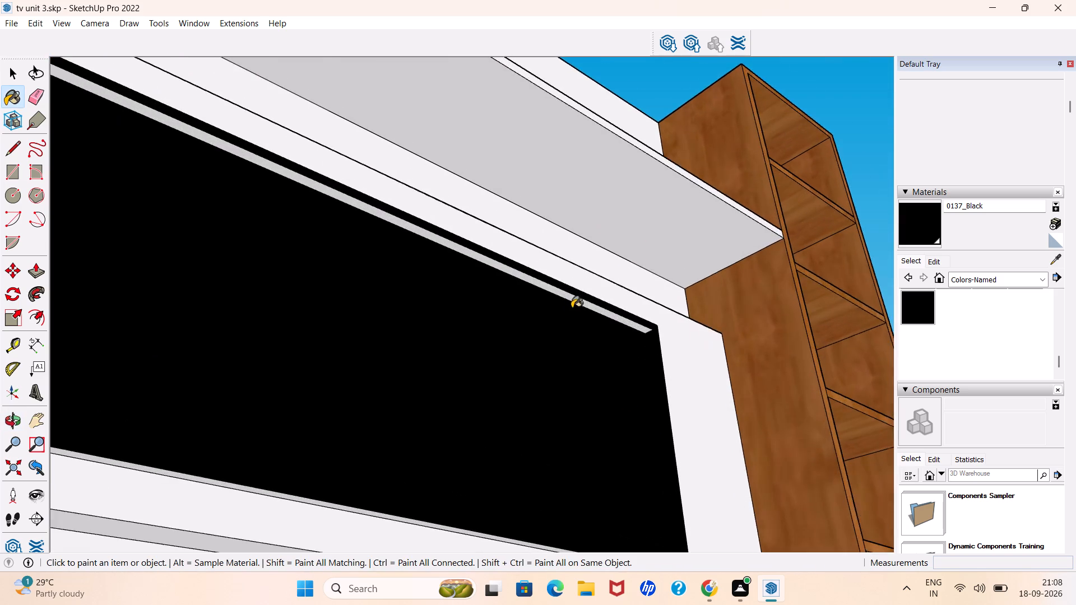
{"action": "scroll", "coordinate": [572, 308], "scroll_direction": "up", "scroll_amount": 5}
{"action": "left_click", "coordinate": [571, 288]}
{"action": "scroll", "coordinate": [647, 304], "scroll_direction": "down", "scroll_amount": 7}
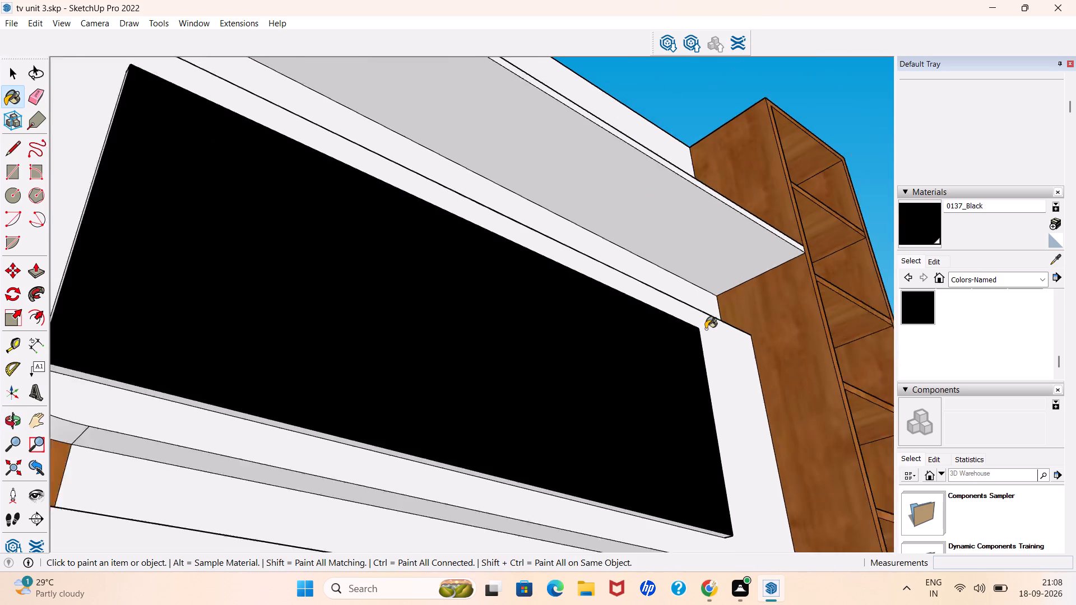
{"action": "scroll", "coordinate": [706, 329], "scroll_direction": "down", "scroll_amount": 7}
{"action": "middle_click_drag", "start_coordinate": [670, 385], "coordinate": [160, 565]}
{"action": "scroll", "coordinate": [670, 385], "scroll_direction": "down", "scroll_amount": 1}
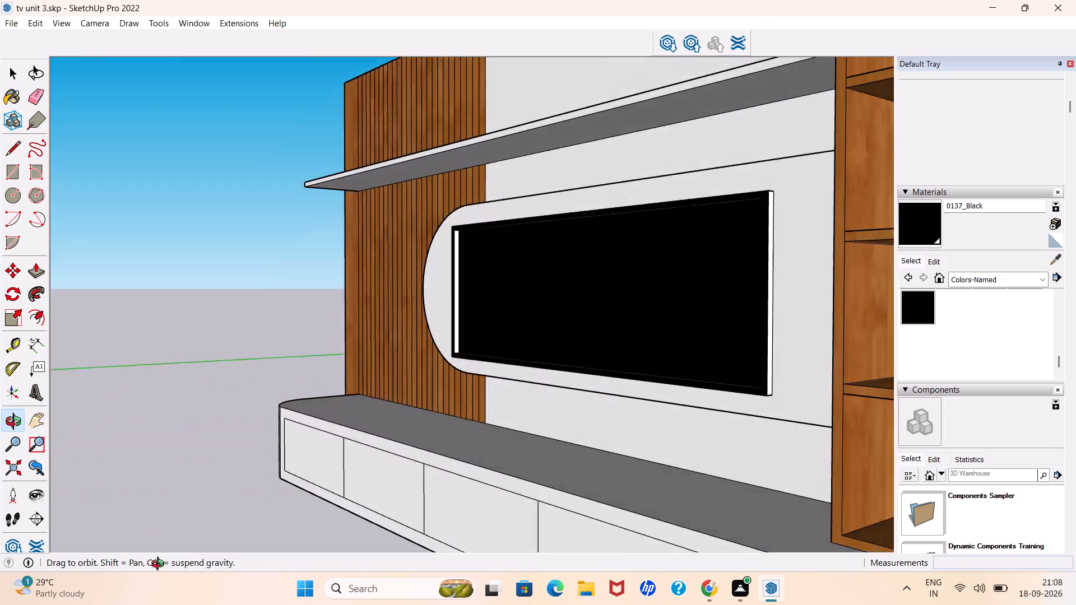
{"action": "middle_click_drag", "start_coordinate": [160, 565], "coordinate": [163, 560]}
{"action": "scroll", "coordinate": [478, 324], "scroll_direction": "up", "scroll_amount": 9}
{"action": "left_click", "coordinate": [446, 286]}
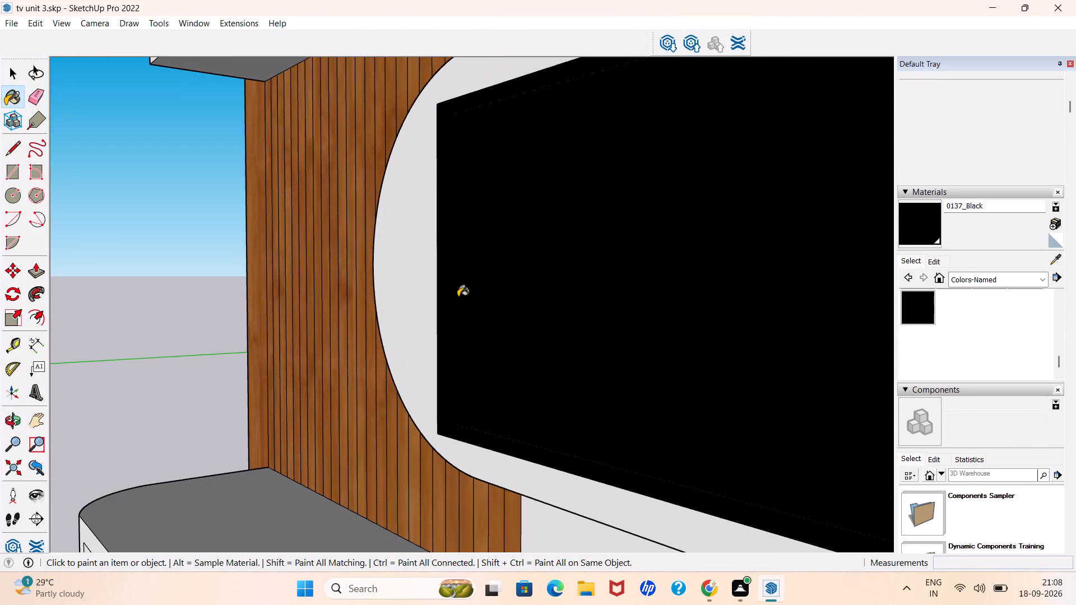
{"action": "scroll", "coordinate": [505, 361], "scroll_direction": "down", "scroll_amount": 10}
{"action": "scroll", "coordinate": [848, 376], "scroll_direction": "up", "scroll_amount": 4}
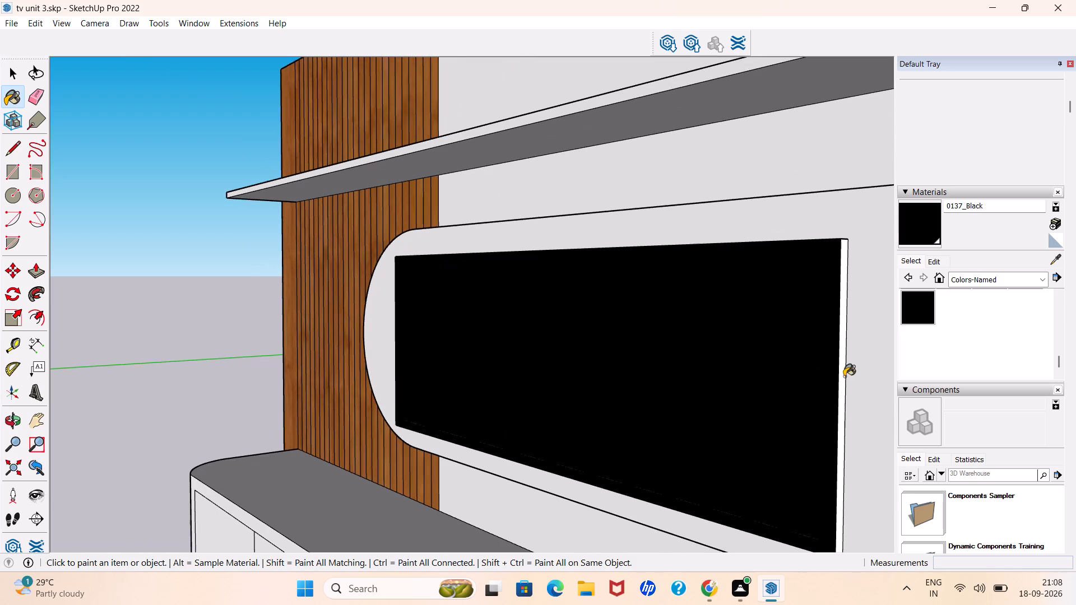
Paint the TV frame's outer side facing the tall shelf unit and its outer top edge with 0137_Black.
{"action": "left_click", "coordinate": [841, 371]}
{"action": "scroll", "coordinate": [820, 393], "scroll_direction": "down", "scroll_amount": 4}
{"action": "middle_click_drag", "start_coordinate": [727, 345], "coordinate": [746, 489]}
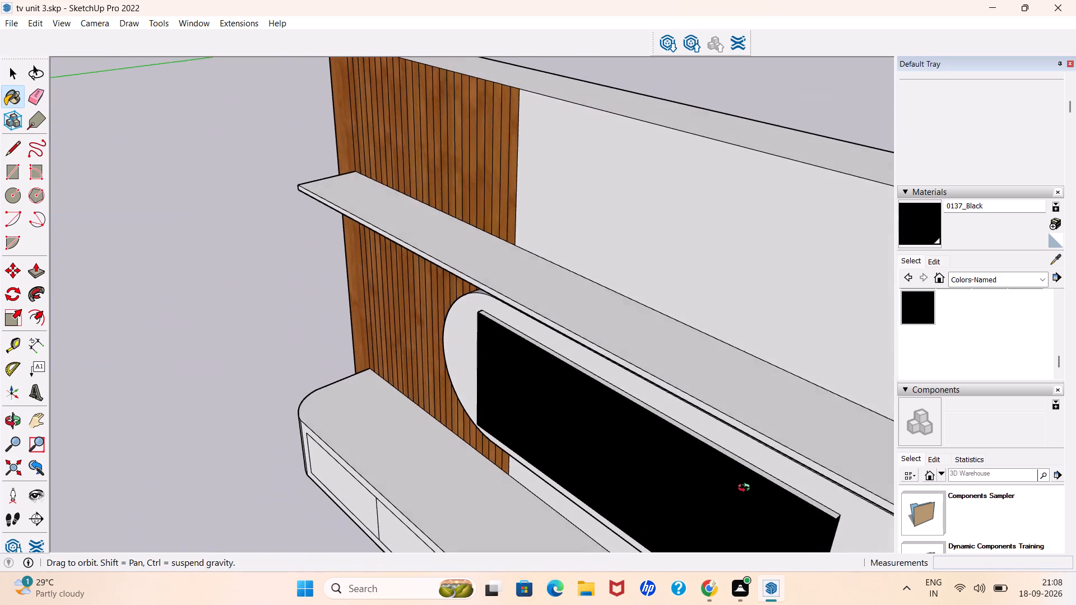
{"action": "middle_click_drag", "start_coordinate": [746, 489], "coordinate": [747, 488]}
{"action": "scroll", "coordinate": [753, 460], "scroll_direction": "up", "scroll_amount": 8}
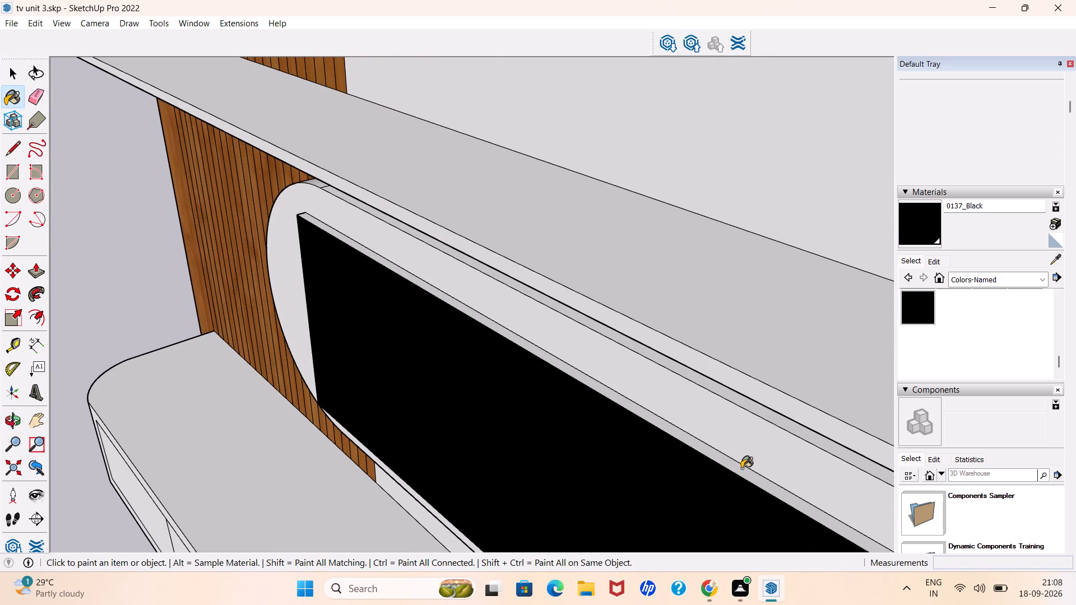
{"action": "left_click", "coordinate": [741, 468]}
{"action": "scroll", "coordinate": [764, 421], "scroll_direction": "down", "scroll_amount": 10}
{"action": "middle_click_drag", "start_coordinate": [567, 442], "coordinate": [789, 309]}
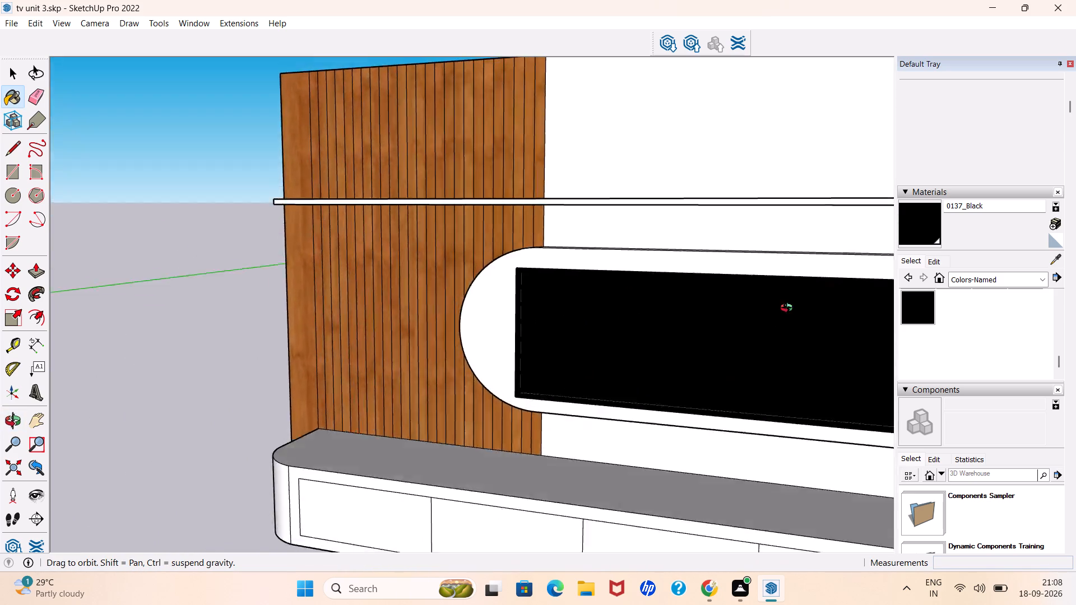
Paint the TV frame's outer side facing the panel's rounded end and its outer bottom edge with 0137_Black.
{"action": "middle_click_drag", "start_coordinate": [789, 309], "coordinate": [914, 298]}
{"action": "middle_click_drag", "start_coordinate": [591, 410], "coordinate": [798, 378]}
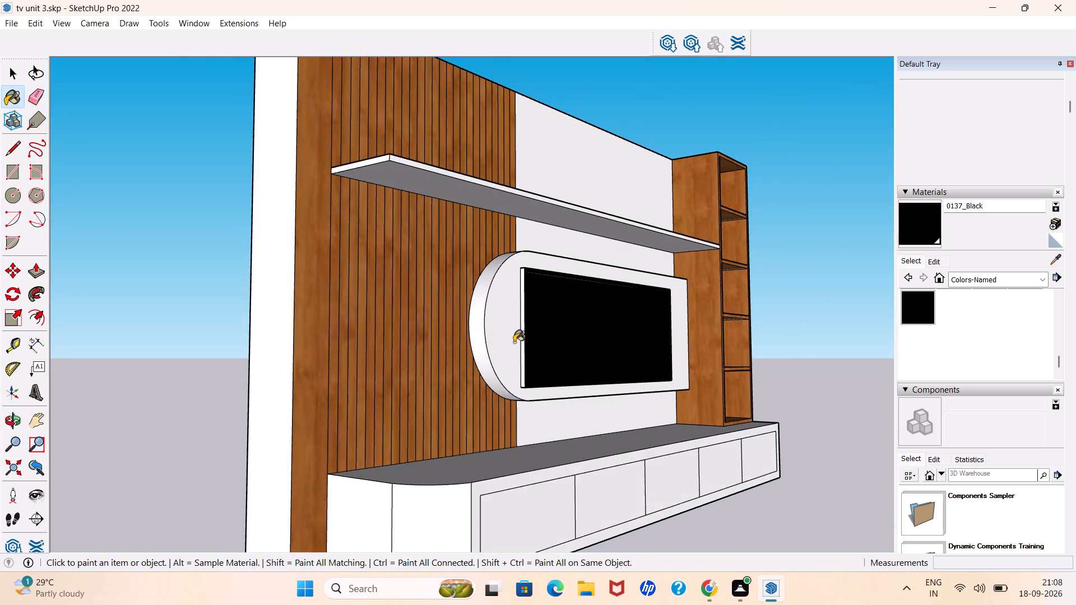
{"action": "scroll", "coordinate": [515, 333], "scroll_direction": "up", "scroll_amount": 8}
{"action": "left_click", "coordinate": [532, 325]}
{"action": "scroll", "coordinate": [523, 323], "scroll_direction": "down", "scroll_amount": 4}
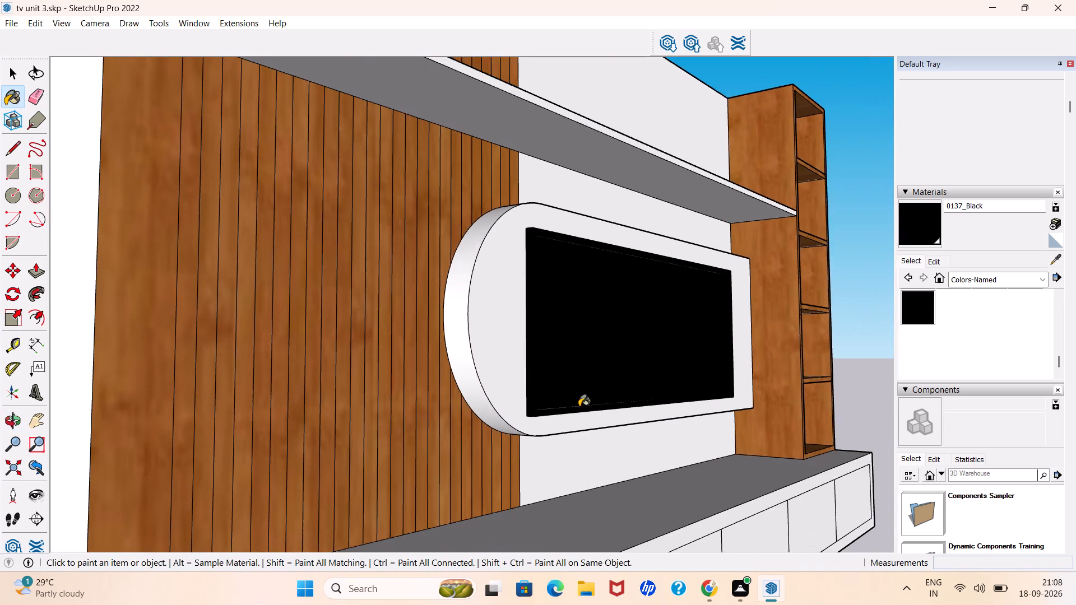
{"action": "middle_click_drag", "start_coordinate": [602, 450], "coordinate": [589, 343]}
{"action": "scroll", "coordinate": [585, 399], "scroll_direction": "up", "scroll_amount": 12}
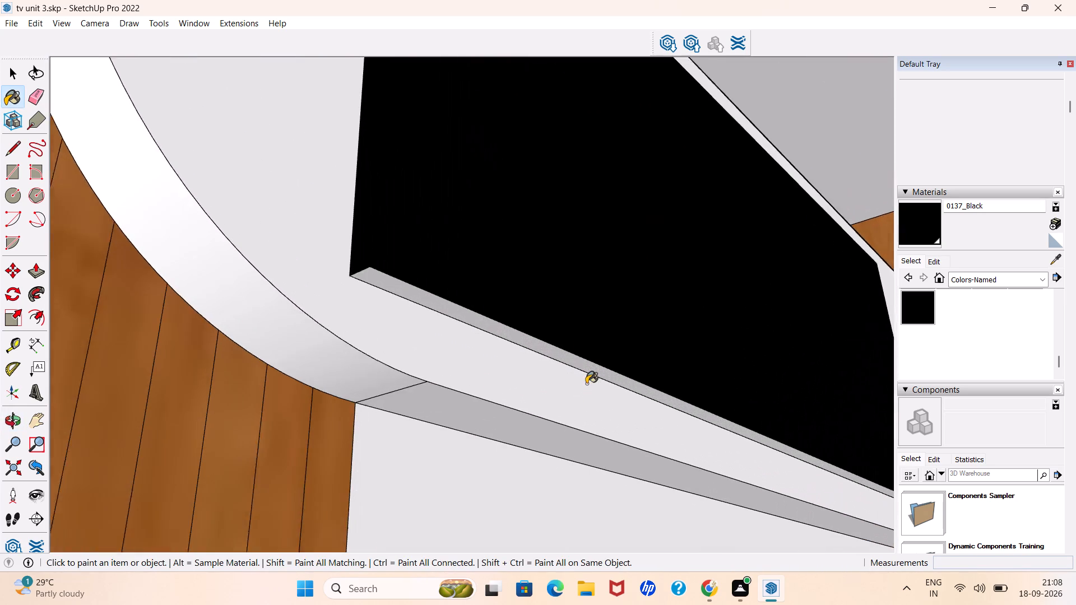
{"action": "left_click", "coordinate": [606, 369]}
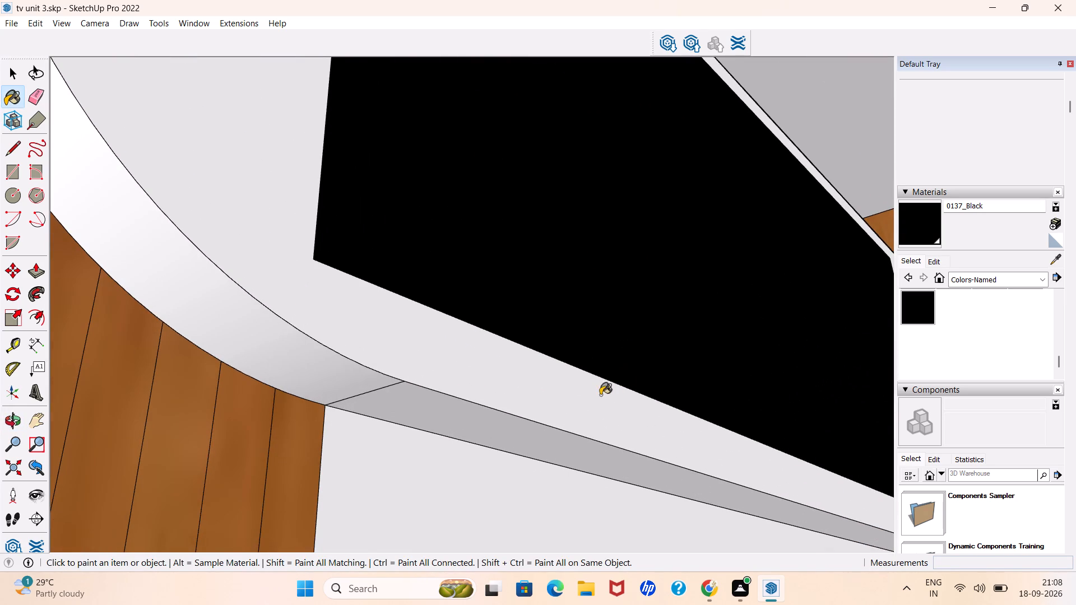
{"action": "key", "text": "space"}
Select the plain back panel face above the long shelf and browse the Colors-Named materials for a finish.
{"action": "scroll", "coordinate": [484, 398], "scroll_direction": "down", "scroll_amount": 14}
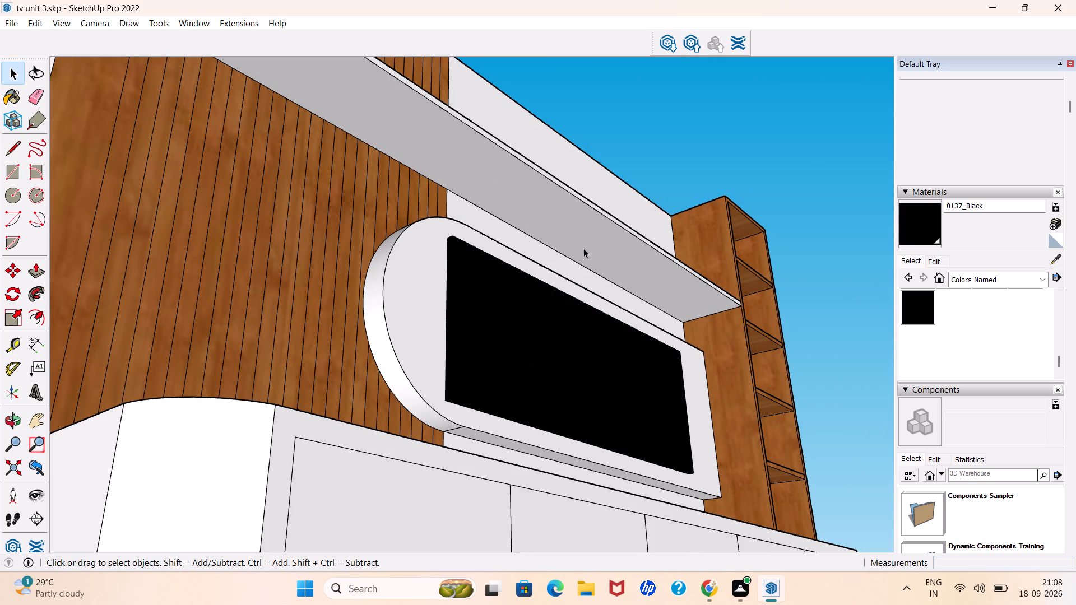
{"action": "middle_click_drag", "start_coordinate": [565, 278], "coordinate": [449, 487]}
{"action": "scroll", "coordinate": [389, 397], "scroll_direction": "down", "scroll_amount": 10}
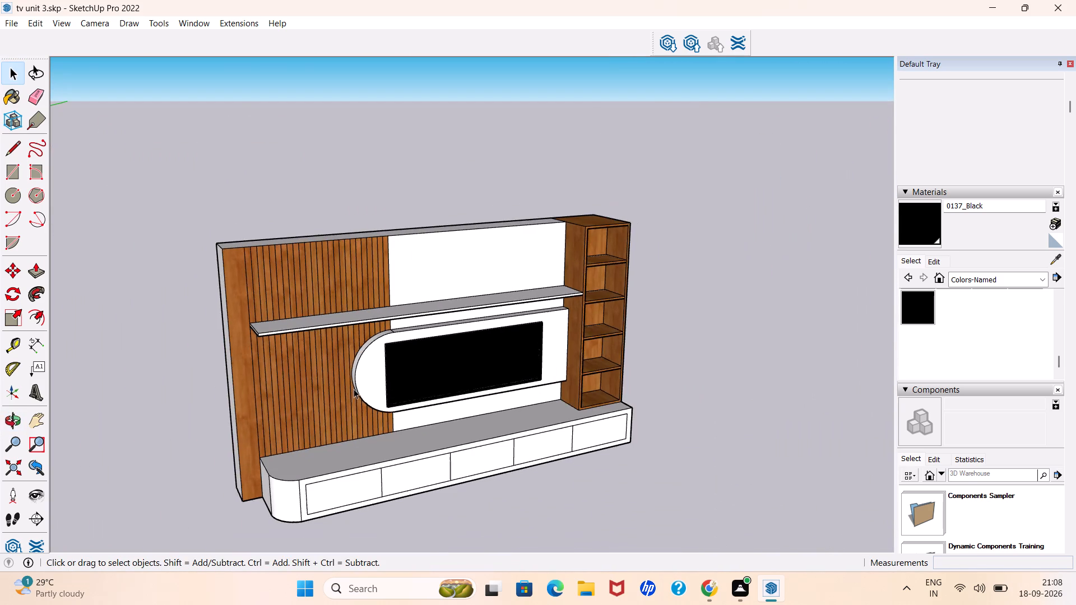
{"action": "middle_click_drag", "start_coordinate": [668, 408], "coordinate": [495, 418]}
{"action": "scroll", "coordinate": [491, 382], "scroll_direction": "up", "scroll_amount": 3}
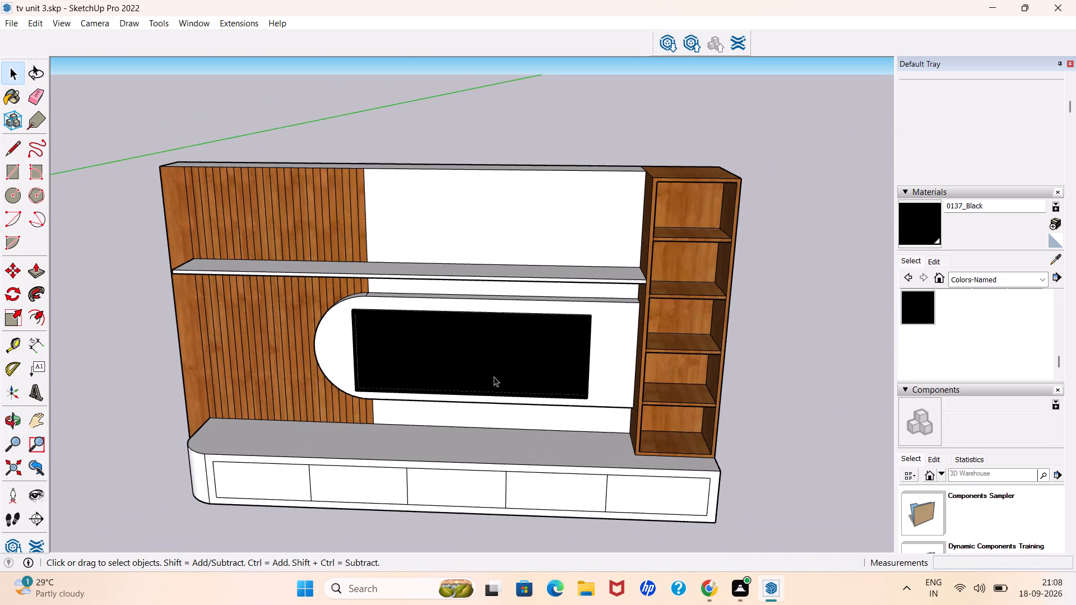
{"action": "left_click", "coordinate": [531, 237]}
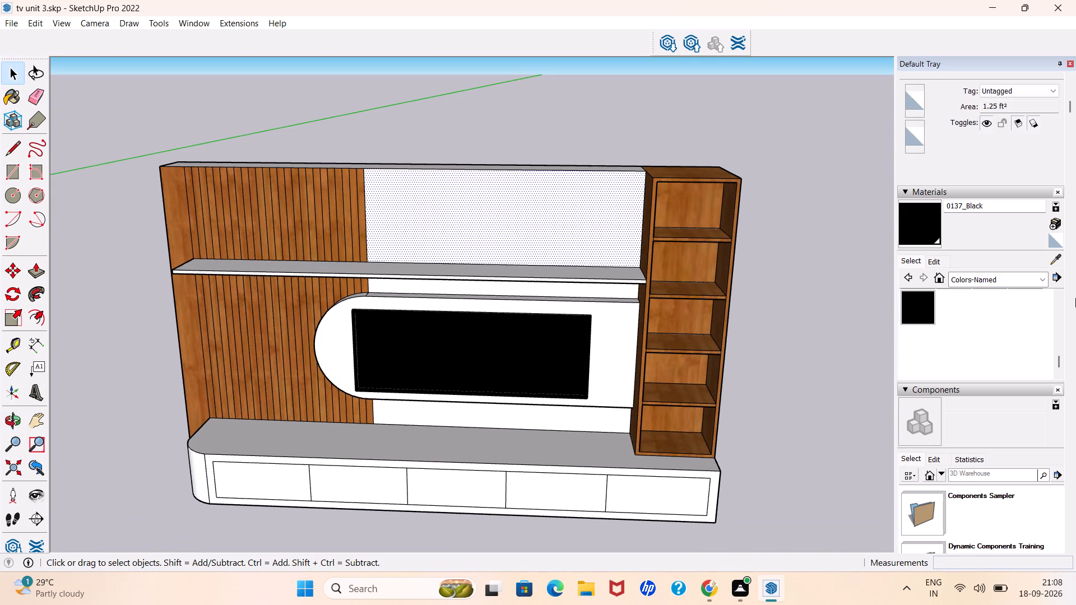
{"action": "left_click", "coordinate": [916, 259]}
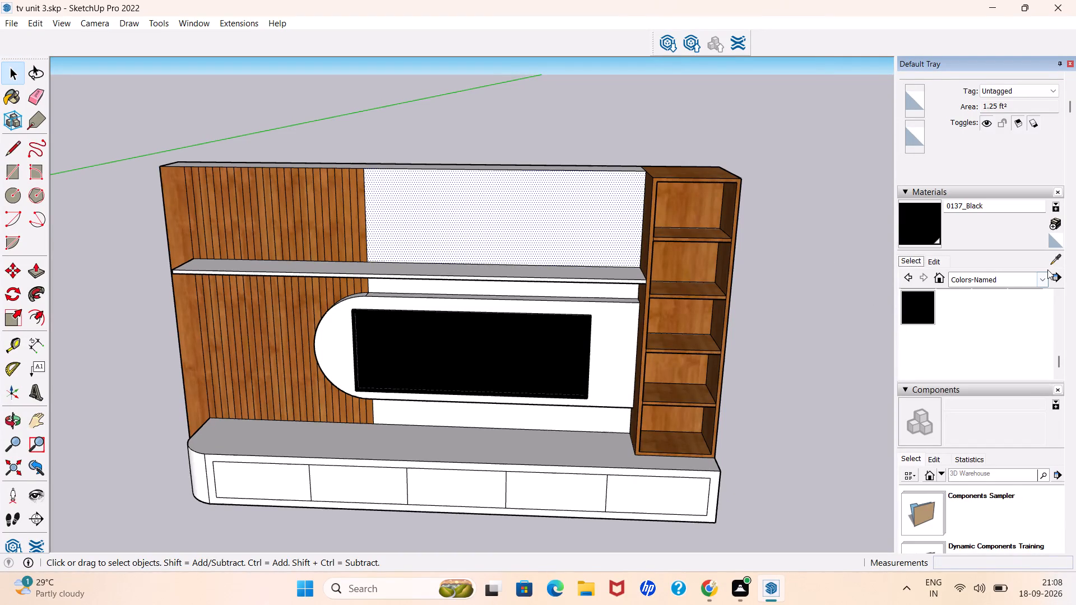
{"action": "scroll", "coordinate": [990, 326], "scroll_direction": "up", "scroll_amount": 3}
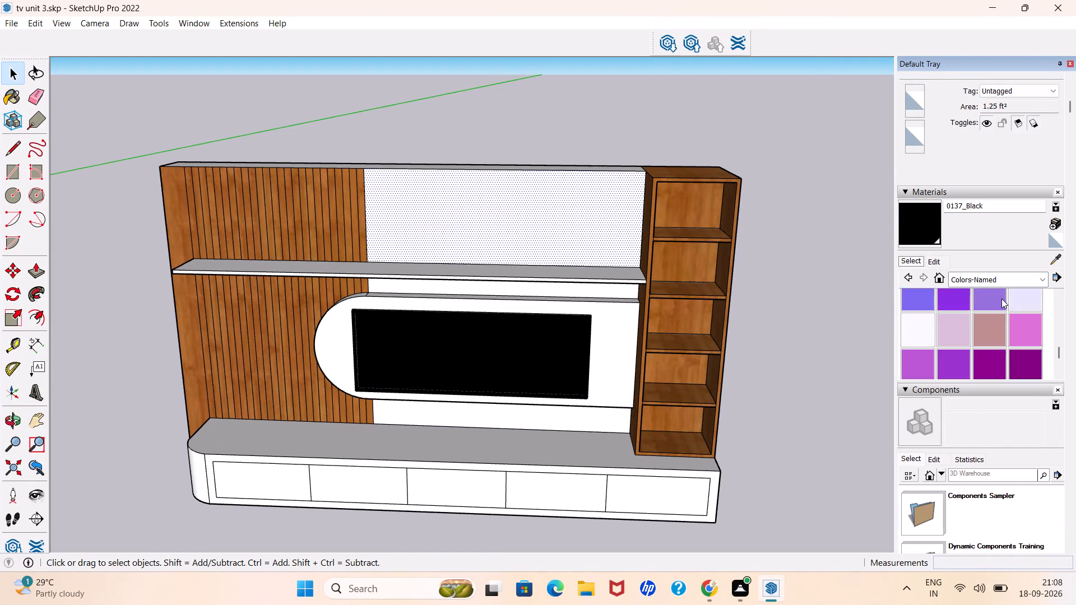
{"action": "scroll", "coordinate": [1001, 299], "scroll_direction": "up", "scroll_amount": 11}
{"action": "scroll", "coordinate": [947, 362], "scroll_direction": "up", "scroll_amount": 4}
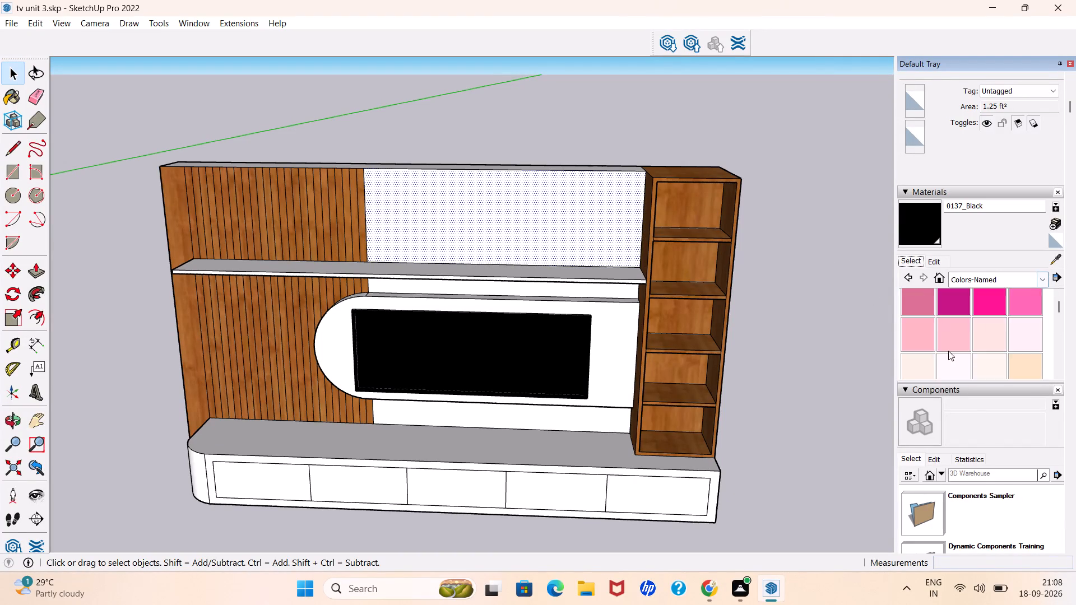
{"action": "scroll", "coordinate": [948, 351], "scroll_direction": "up", "scroll_amount": 10}
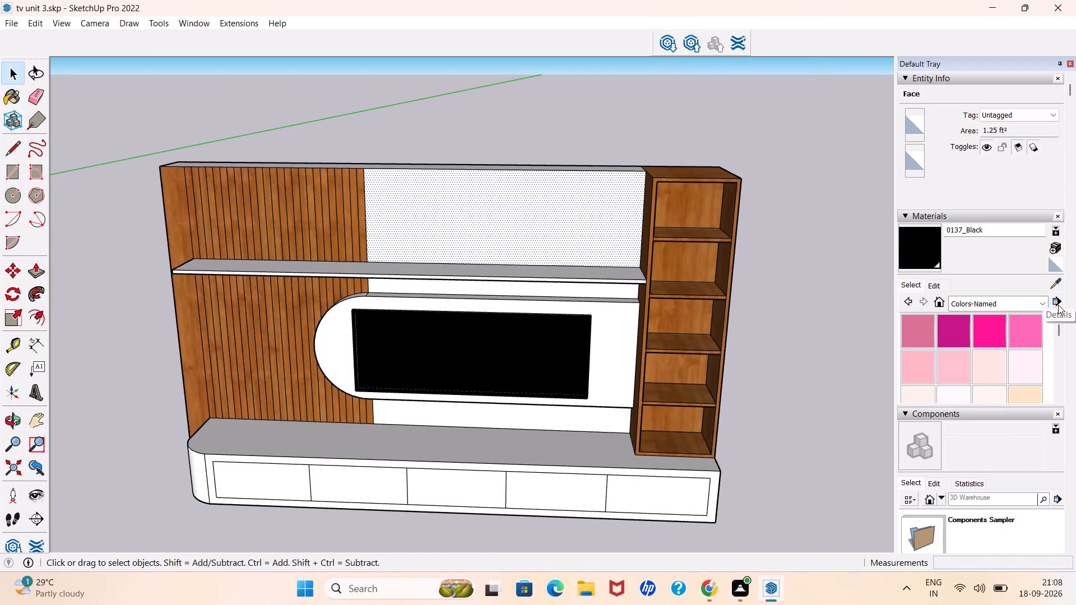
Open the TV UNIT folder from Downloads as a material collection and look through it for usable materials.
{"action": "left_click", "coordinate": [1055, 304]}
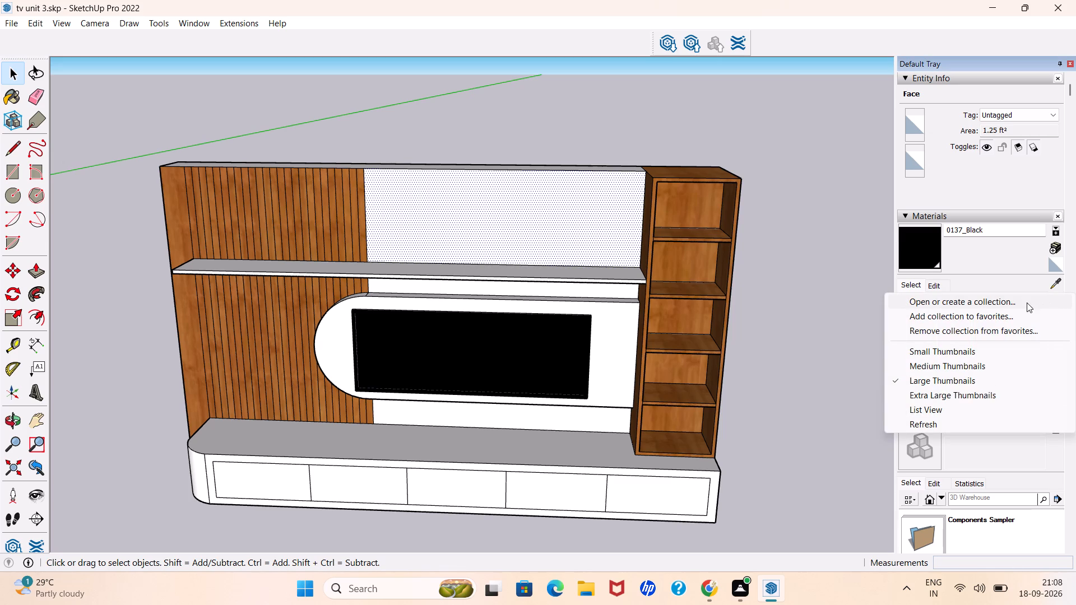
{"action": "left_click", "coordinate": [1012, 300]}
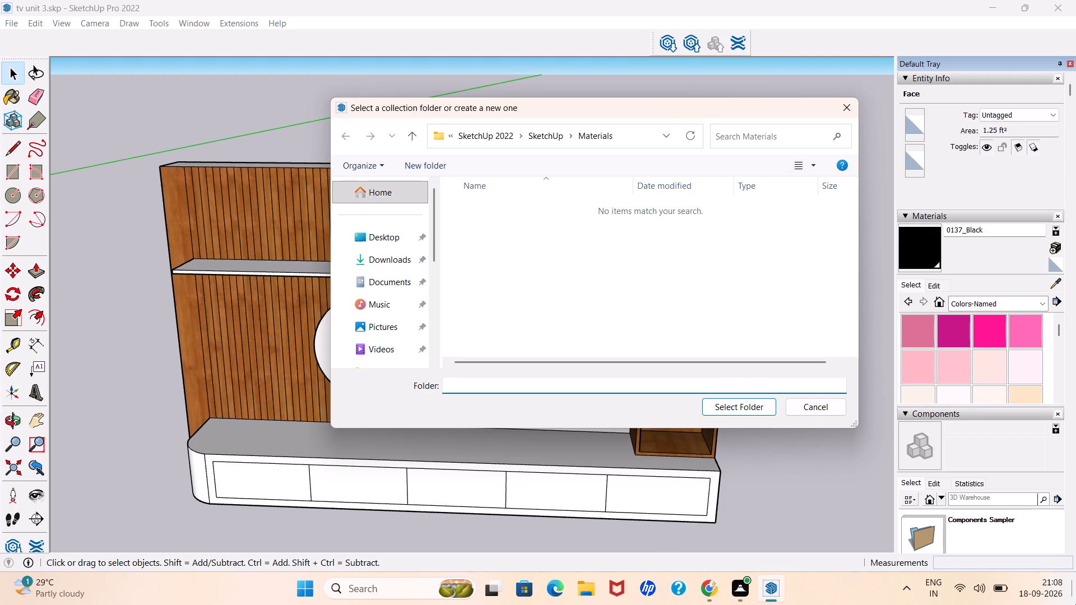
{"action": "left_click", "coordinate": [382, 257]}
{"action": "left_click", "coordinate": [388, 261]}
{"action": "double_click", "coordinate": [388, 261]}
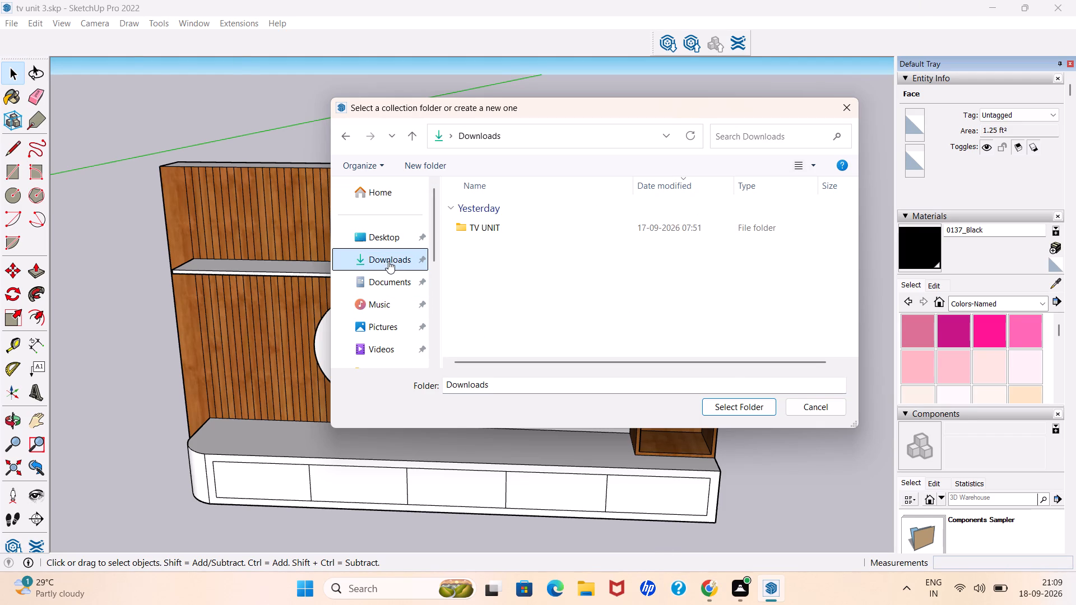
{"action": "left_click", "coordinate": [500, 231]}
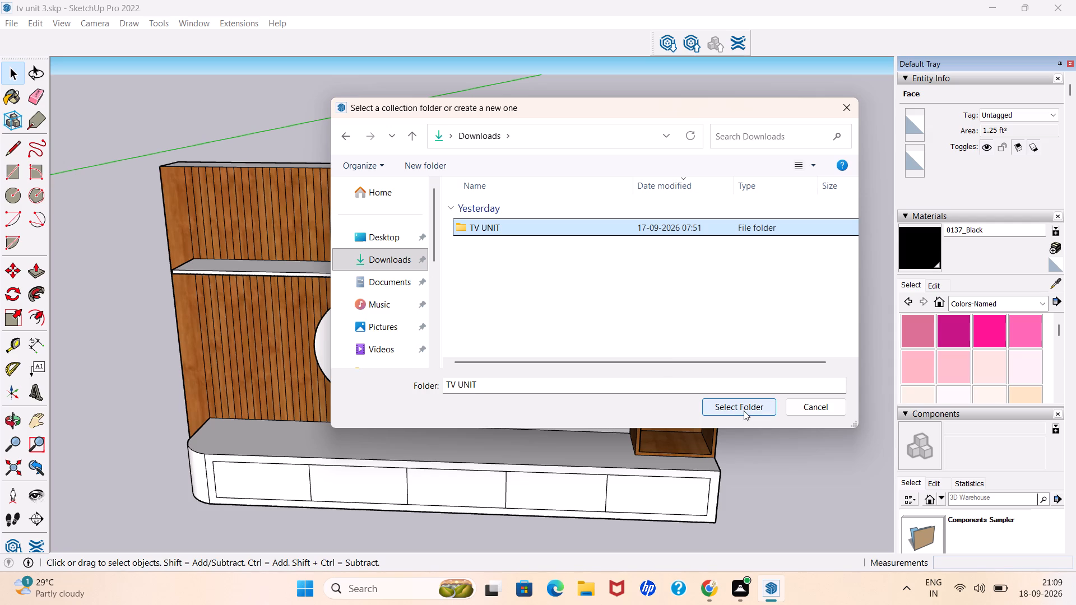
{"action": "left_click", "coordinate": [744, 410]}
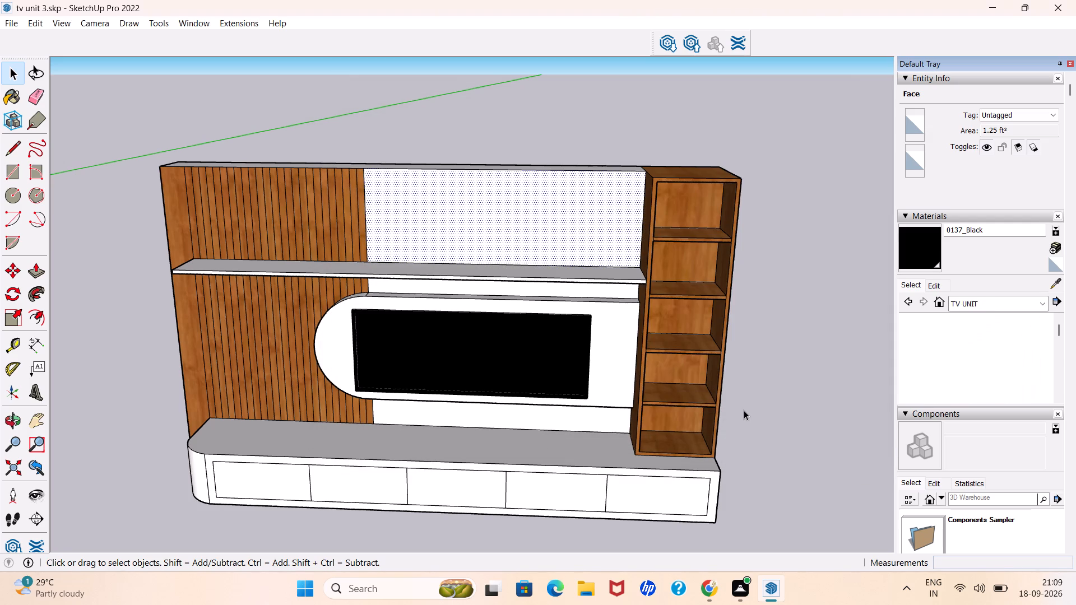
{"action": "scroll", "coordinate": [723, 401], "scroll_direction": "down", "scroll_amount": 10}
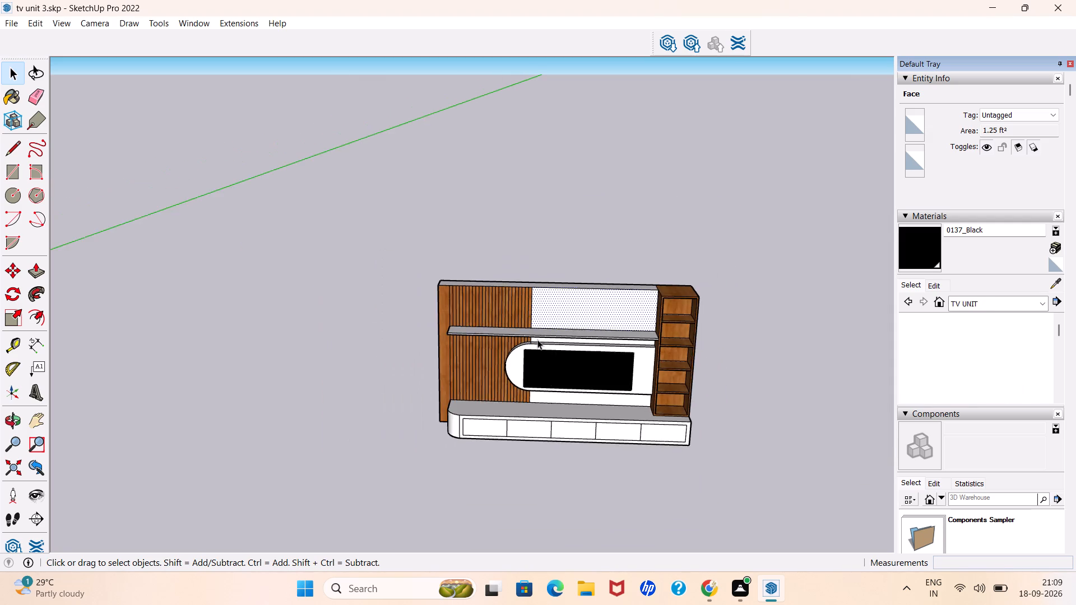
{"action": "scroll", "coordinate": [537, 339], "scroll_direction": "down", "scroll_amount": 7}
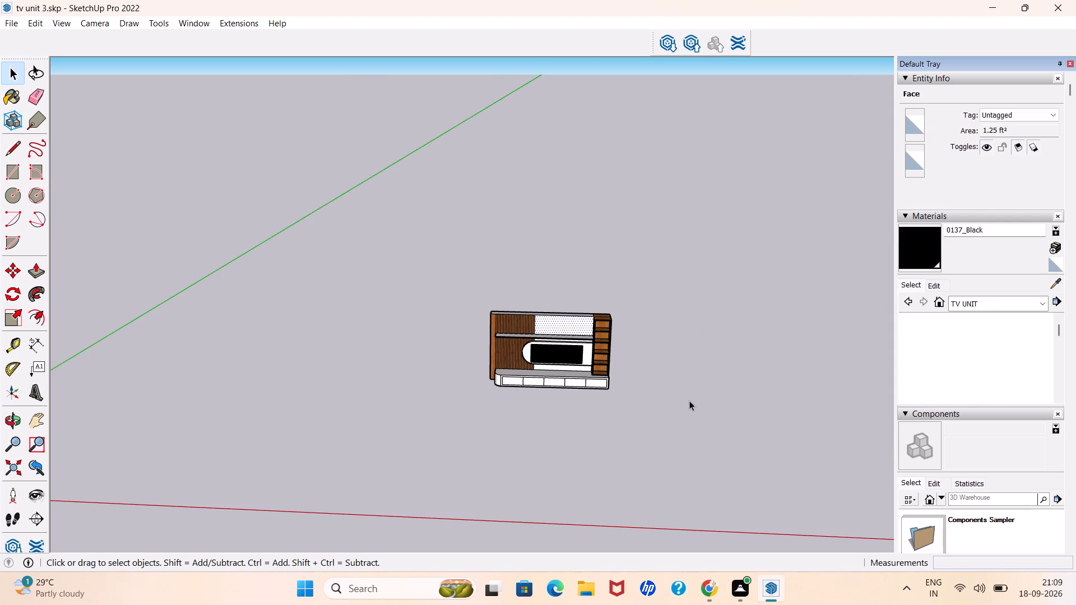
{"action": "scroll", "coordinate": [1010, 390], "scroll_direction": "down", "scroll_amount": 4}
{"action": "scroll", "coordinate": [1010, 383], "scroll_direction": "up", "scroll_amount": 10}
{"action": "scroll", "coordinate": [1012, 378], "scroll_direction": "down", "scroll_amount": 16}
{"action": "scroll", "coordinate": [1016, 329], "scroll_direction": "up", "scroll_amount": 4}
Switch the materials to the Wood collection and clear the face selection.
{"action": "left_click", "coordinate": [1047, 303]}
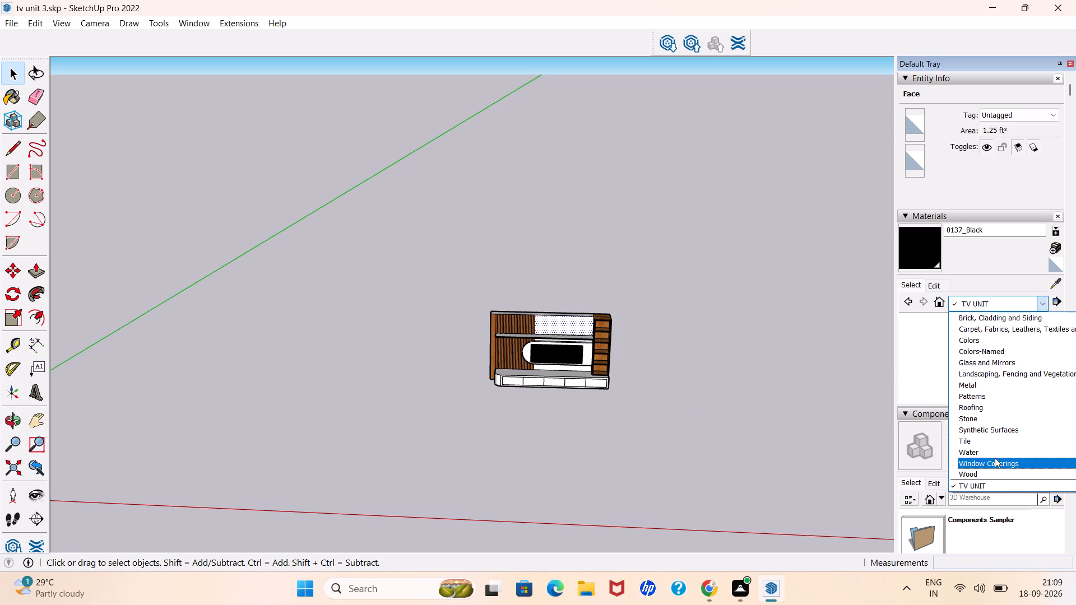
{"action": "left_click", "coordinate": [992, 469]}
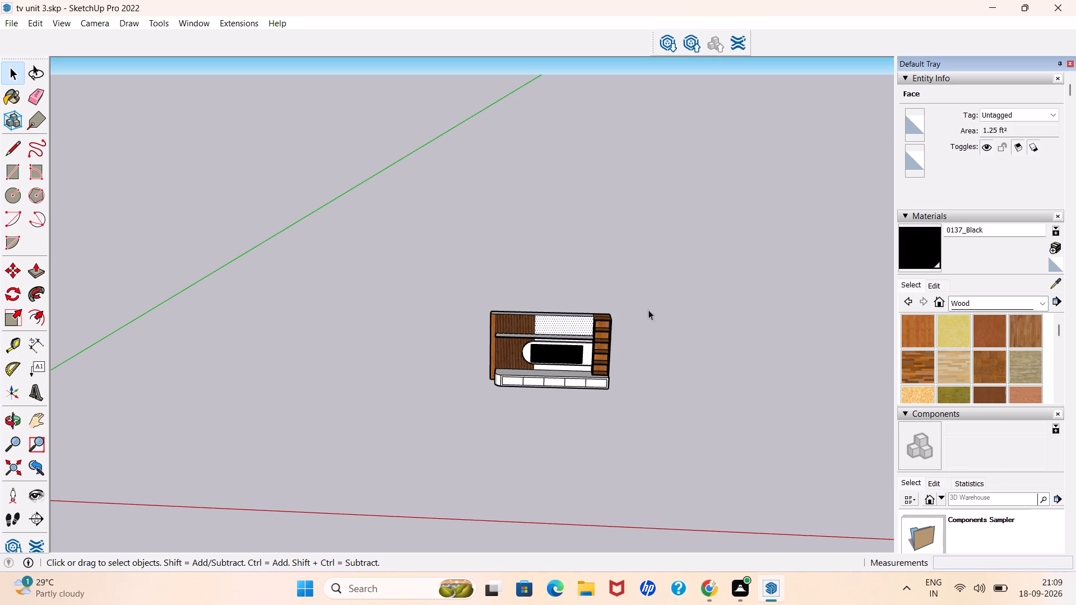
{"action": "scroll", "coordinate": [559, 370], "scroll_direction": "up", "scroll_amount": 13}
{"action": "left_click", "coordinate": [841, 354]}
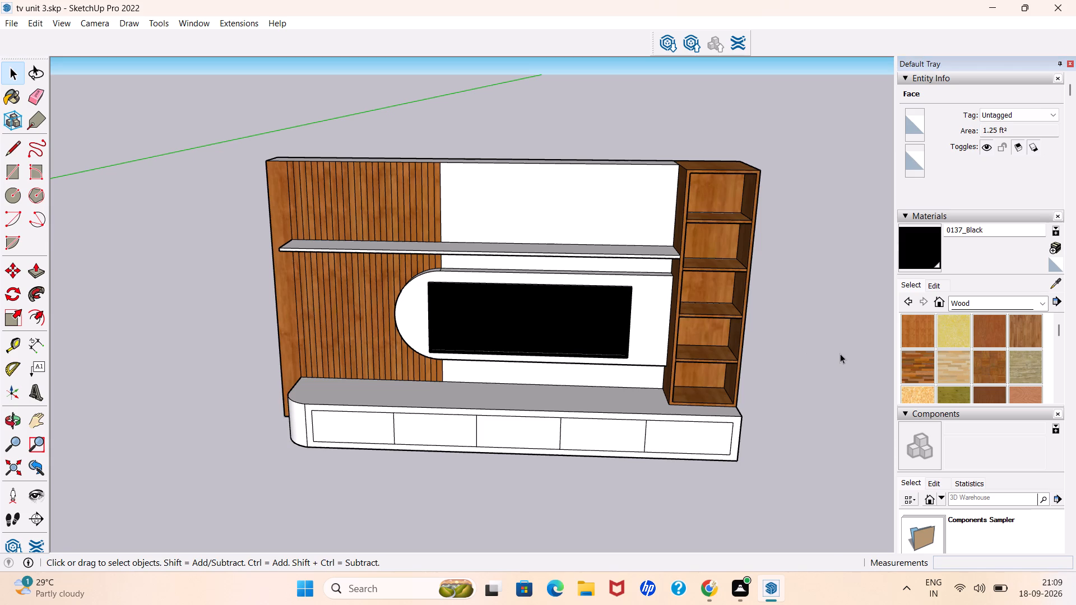
Choose Carrera Marble from the Stone materials and paint the back panel's three plain areas and the rounded TV panel's front face.
{"action": "left_click", "coordinate": [995, 304]}
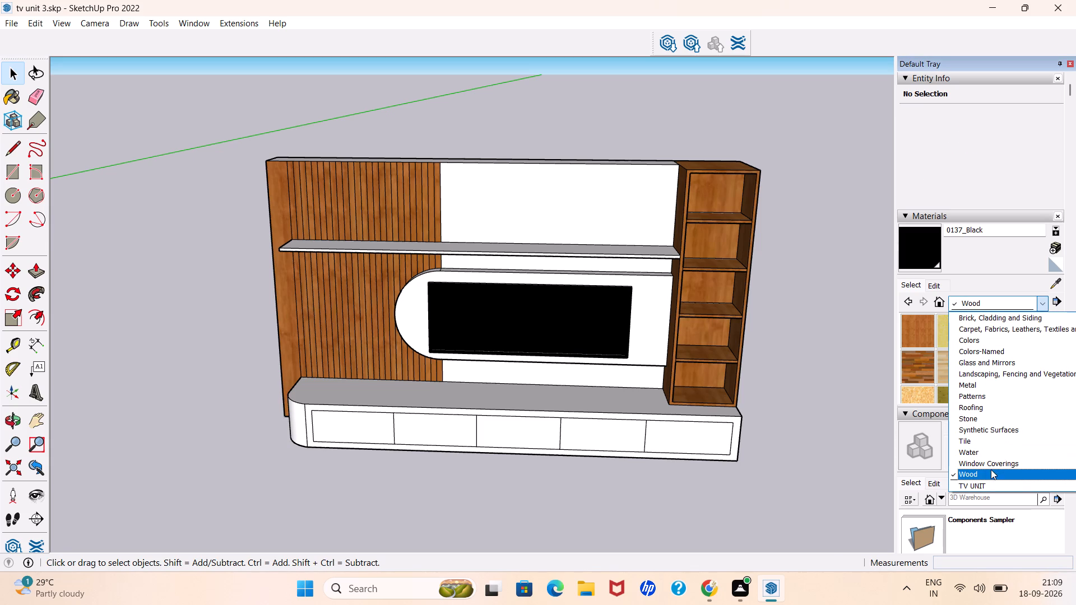
{"action": "left_click", "coordinate": [984, 420]}
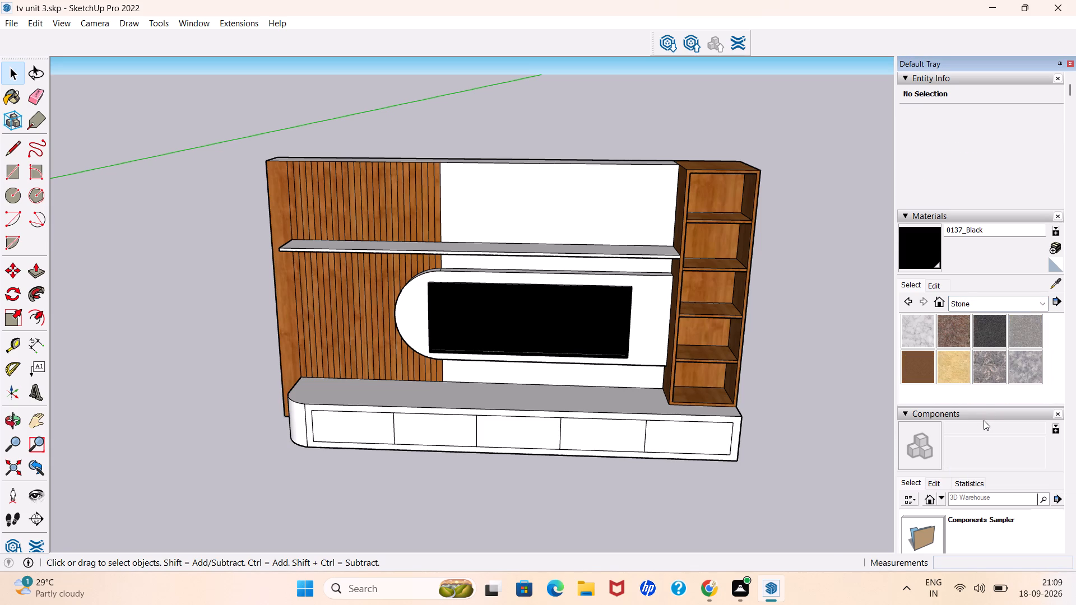
{"action": "scroll", "coordinate": [960, 350], "scroll_direction": "up", "scroll_amount": 4}
{"action": "left_click", "coordinate": [922, 329]}
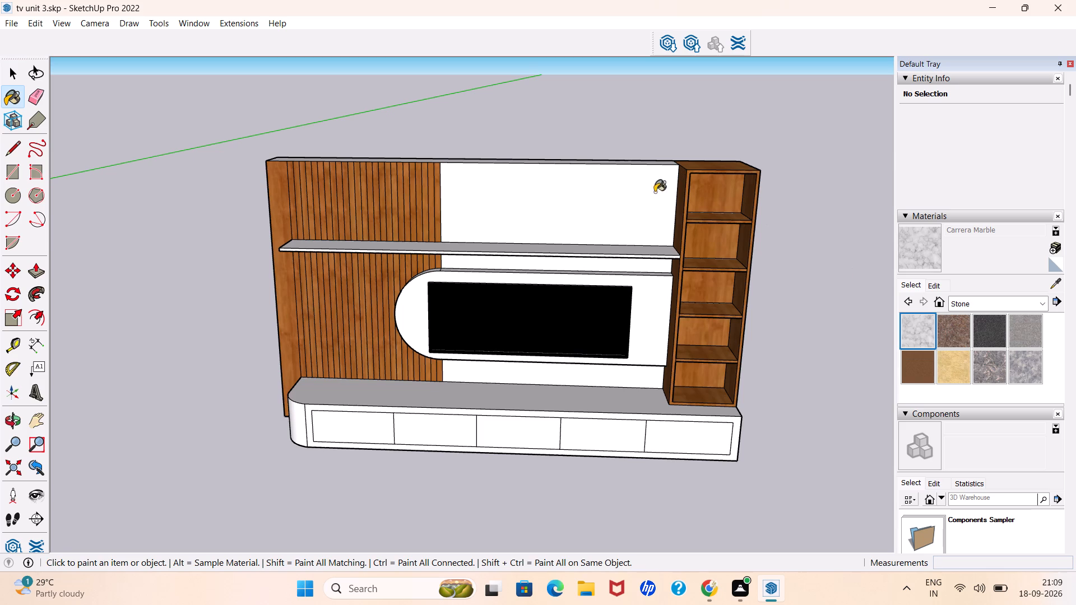
{"action": "left_click", "coordinate": [620, 203]}
{"action": "middle_click_drag", "start_coordinate": [575, 306], "coordinate": [576, 242]}
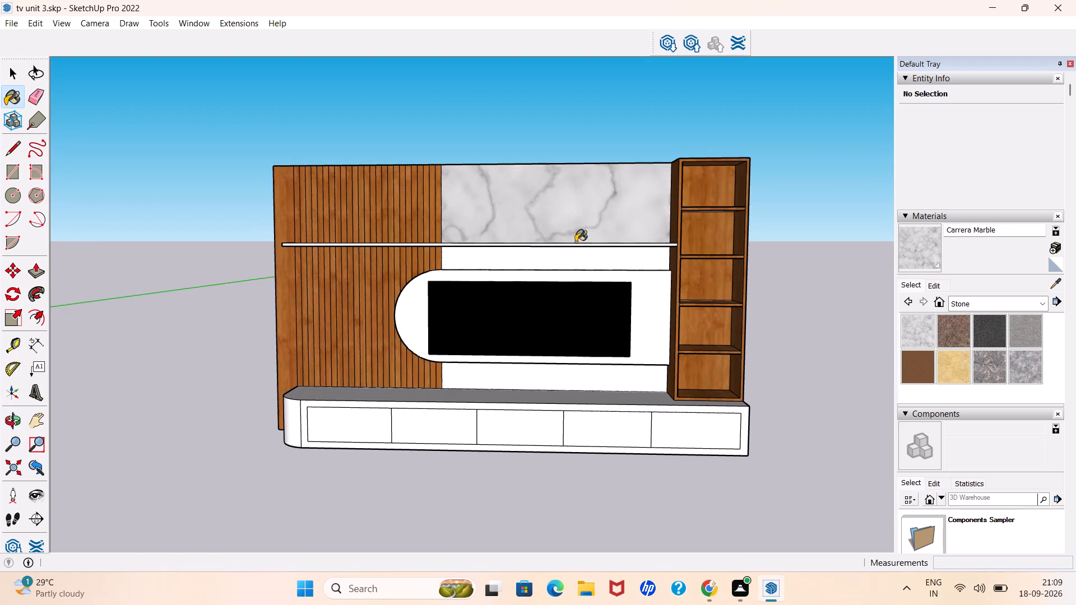
{"action": "scroll", "coordinate": [568, 284], "scroll_direction": "up", "scroll_amount": 3}
{"action": "left_click", "coordinate": [575, 255]}
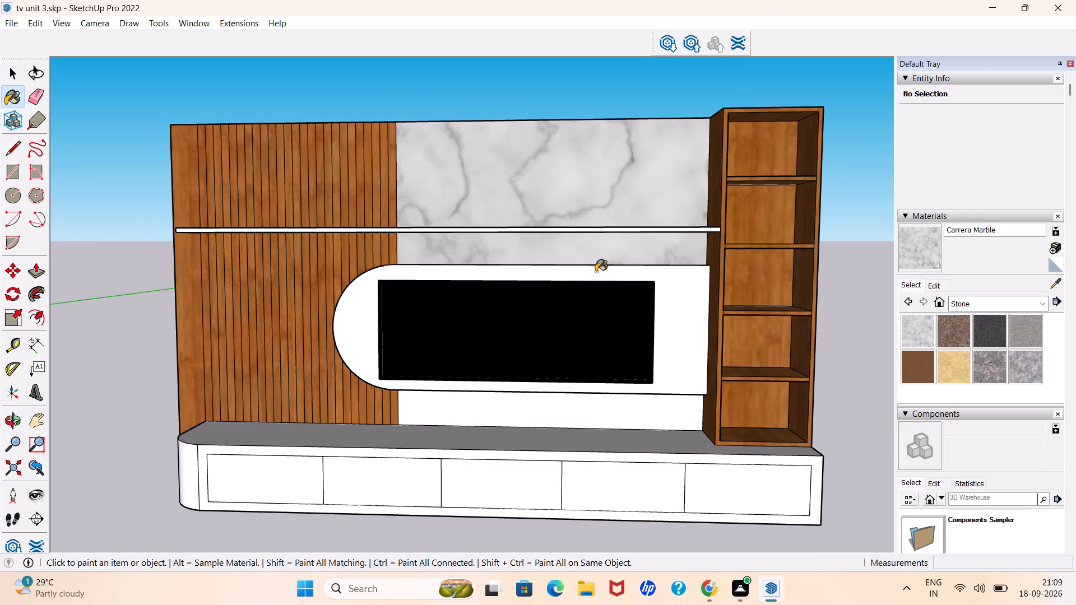
{"action": "left_click", "coordinate": [675, 327]}
{"action": "middle_click_drag", "start_coordinate": [475, 411], "coordinate": [499, 368]}
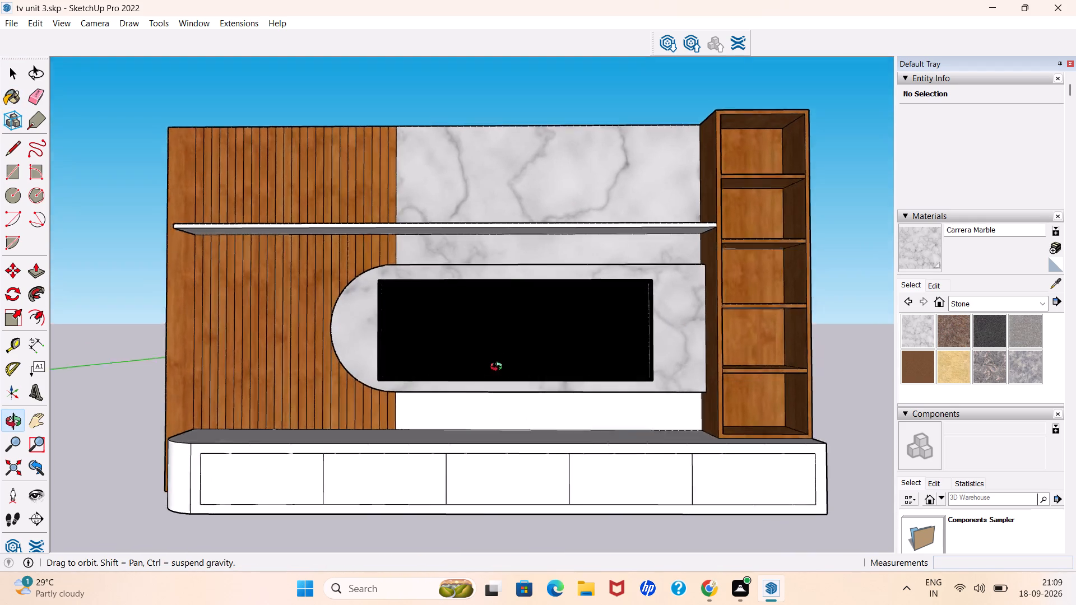
{"action": "middle_click_drag", "start_coordinate": [499, 368], "coordinate": [513, 311]}
{"action": "left_click", "coordinate": [523, 407]}
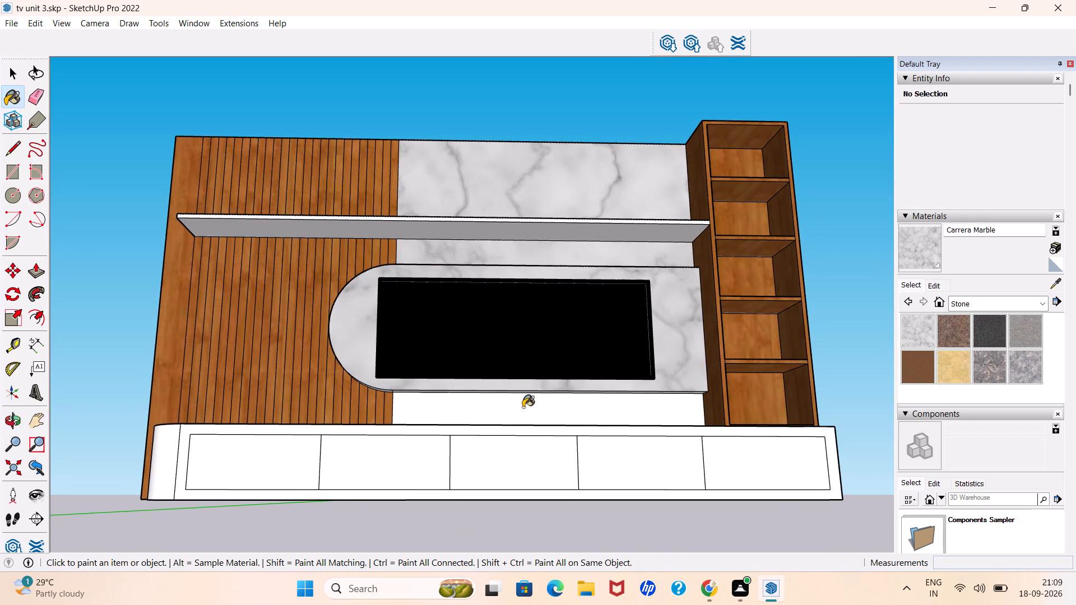
Choose Stone Vein Gray from the Stone materials and paint the back panel area above the long shelf with it.
{"action": "scroll", "coordinate": [526, 419], "scroll_direction": "down", "scroll_amount": 4}
{"action": "middle_click_drag", "start_coordinate": [565, 369], "coordinate": [565, 492]}
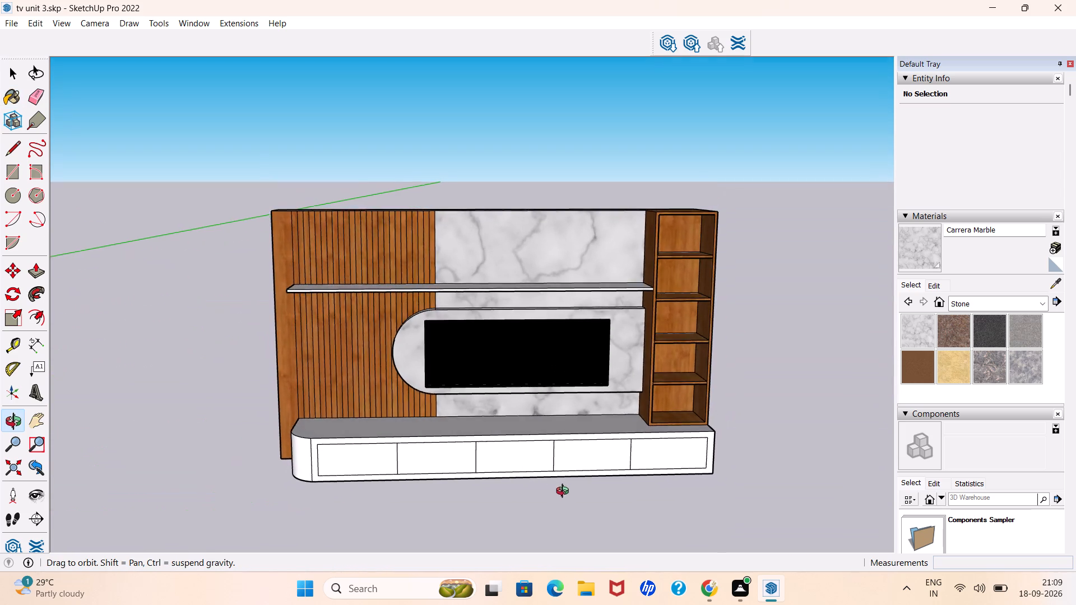
{"action": "middle_click_drag", "start_coordinate": [565, 492], "coordinate": [551, 494]}
{"action": "scroll", "coordinate": [1000, 325], "scroll_direction": "up", "scroll_amount": 2}
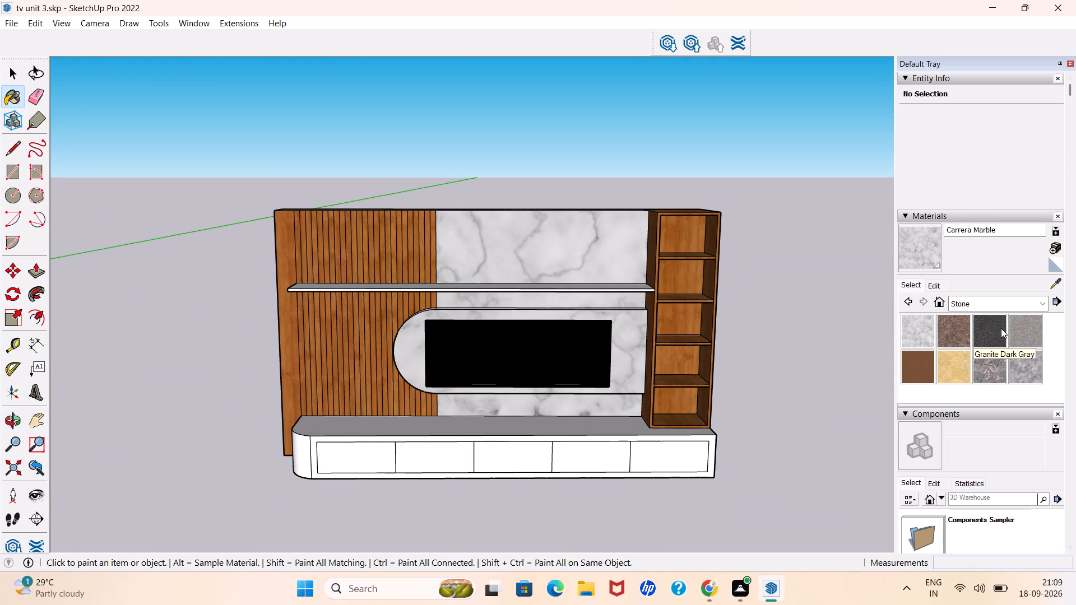
{"action": "scroll", "coordinate": [1001, 328], "scroll_direction": "up", "scroll_amount": 1}
{"action": "scroll", "coordinate": [1001, 328], "scroll_direction": "down", "scroll_amount": 1}
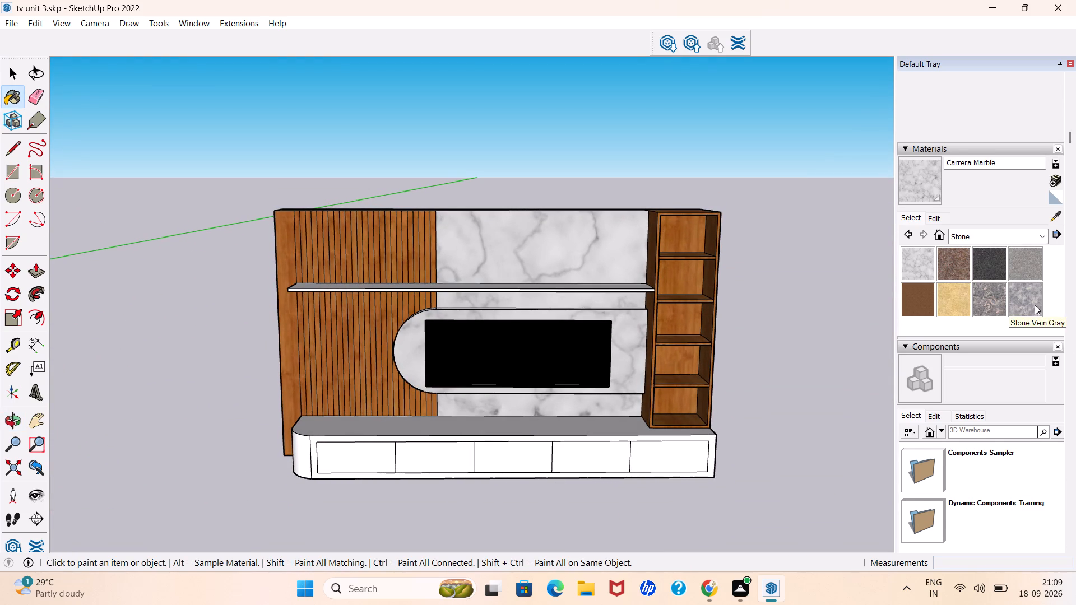
{"action": "left_click", "coordinate": [1028, 298]}
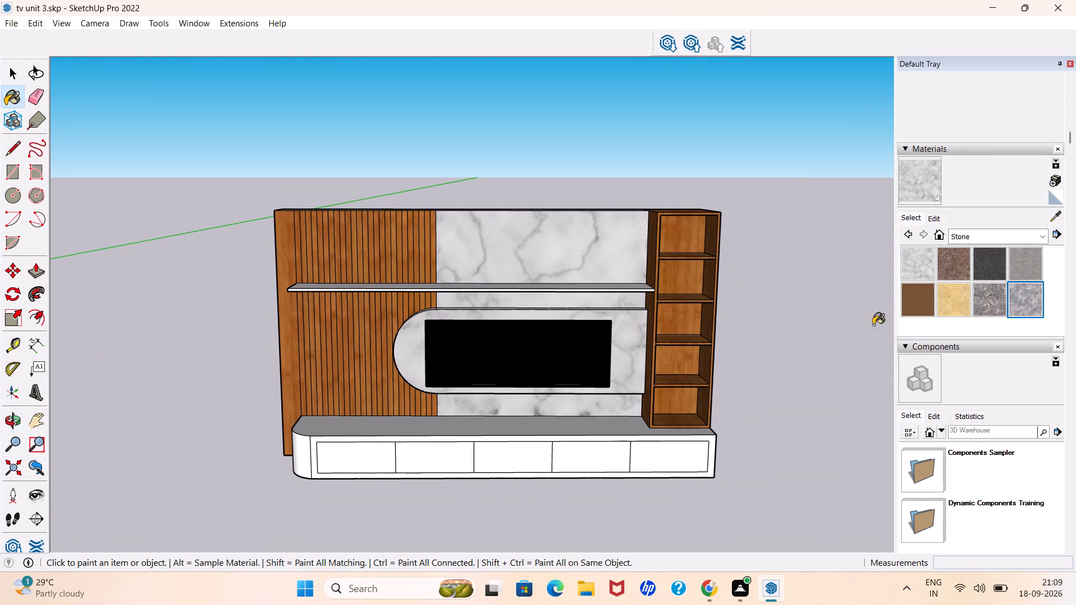
{"action": "left_click", "coordinate": [600, 232]}
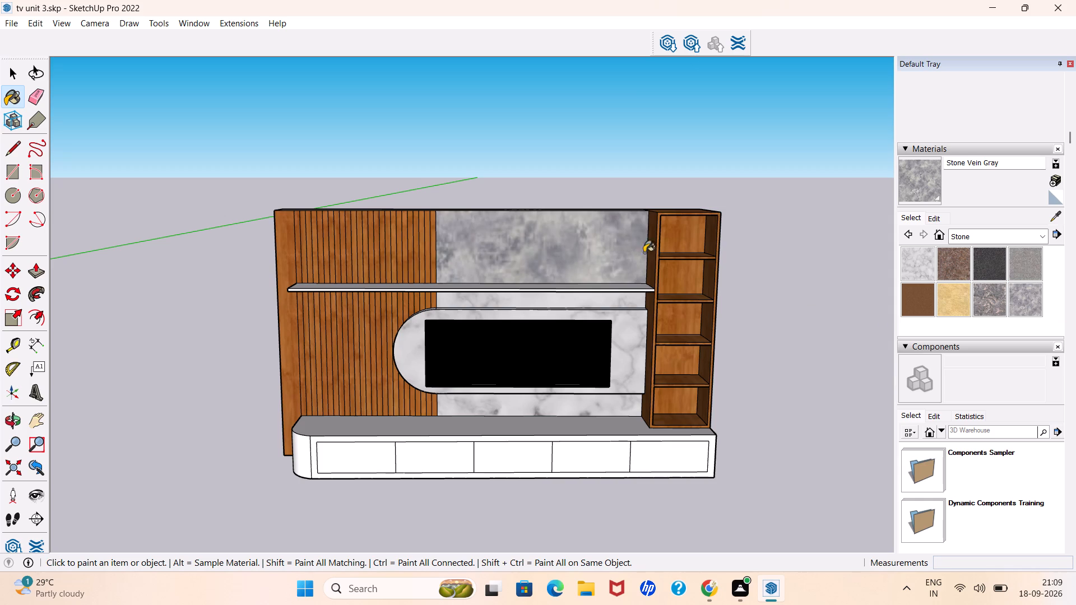
Repaint the back panel area above the long shelf with Carrera Marble from the Stone materials.
{"action": "left_click", "coordinate": [919, 255]}
{"action": "left_click", "coordinate": [609, 238]}
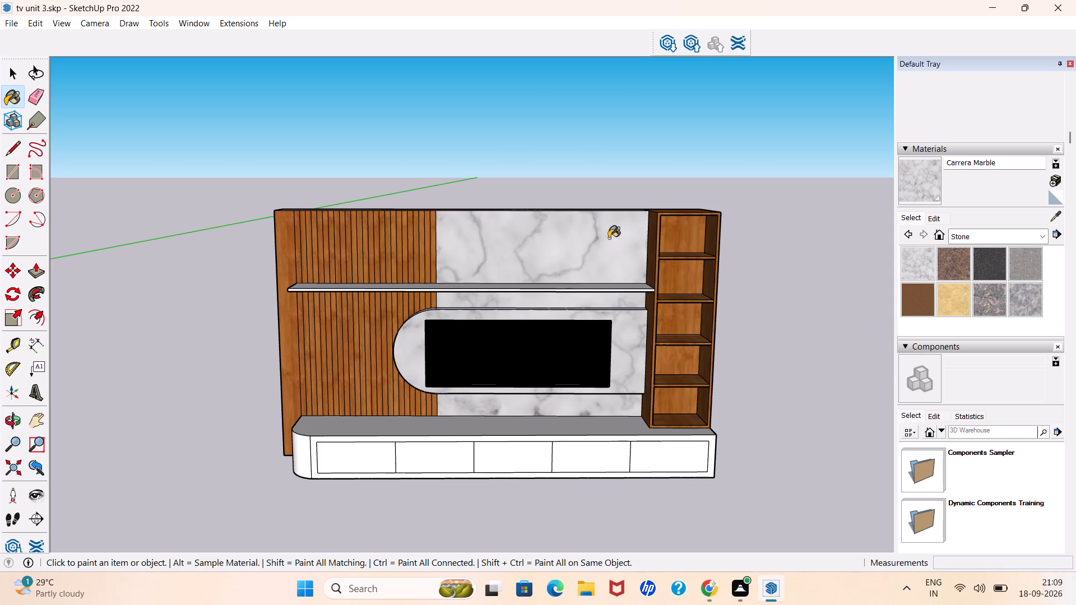
Edit the Carrera Marble material's color to a brighter, whiter shade using the color wheel's brightness.
{"action": "left_click", "coordinate": [930, 219]}
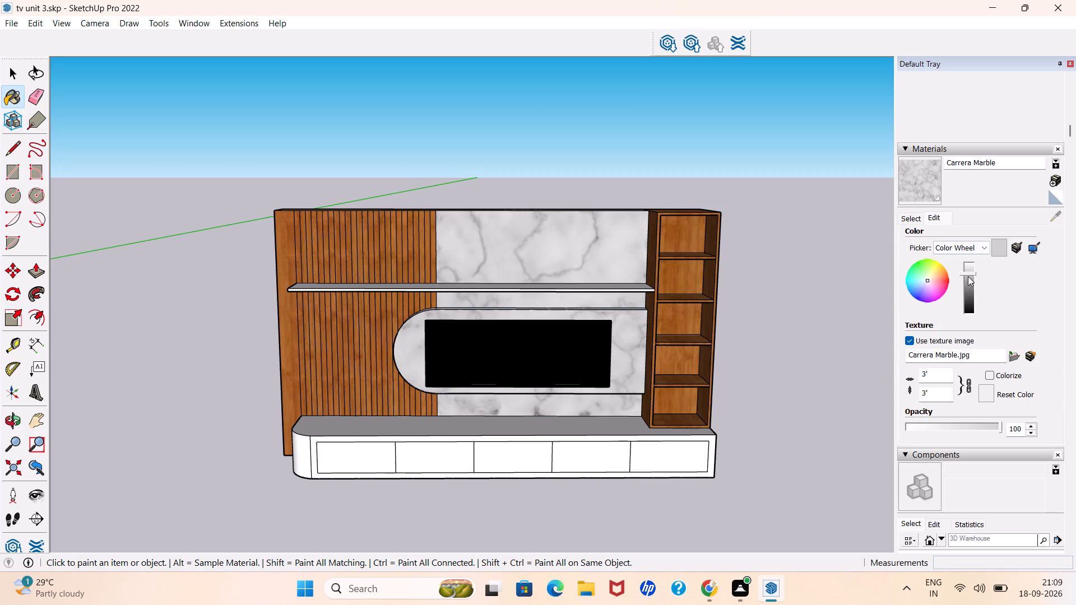
{"action": "left_click_drag", "start_coordinate": [966, 274], "coordinate": [967, 270]}
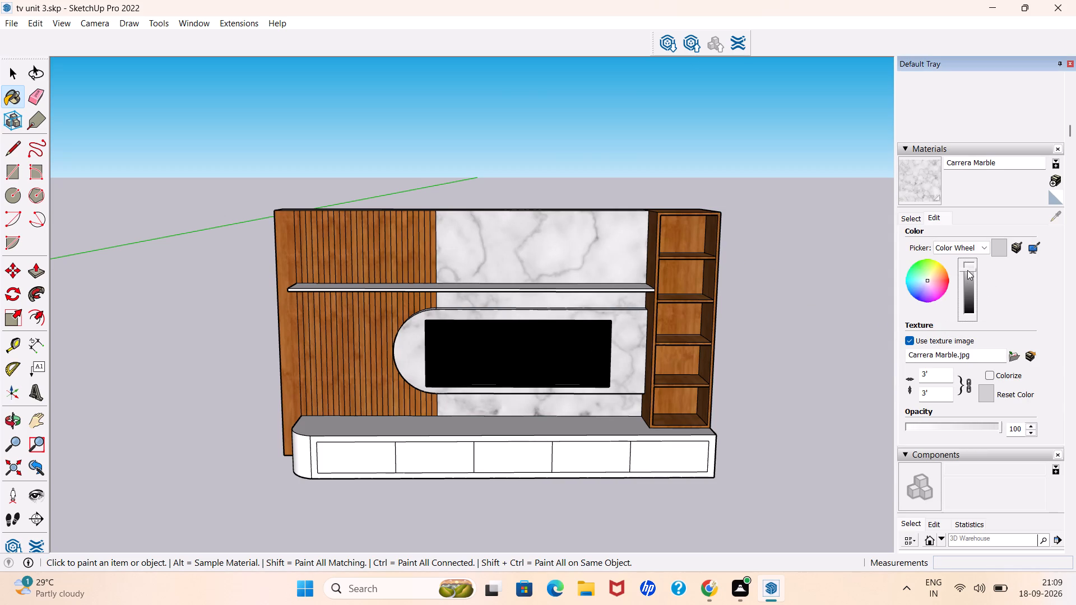
{"action": "left_click_drag", "start_coordinate": [967, 270], "coordinate": [967, 269]}
{"action": "left_click_drag", "start_coordinate": [967, 269], "coordinate": [968, 268]}
{"action": "key", "text": "space"}
{"action": "scroll", "coordinate": [776, 419], "scroll_direction": "down", "scroll_amount": 3}
{"action": "left_click", "coordinate": [776, 418]}
{"action": "key", "text": "space"}
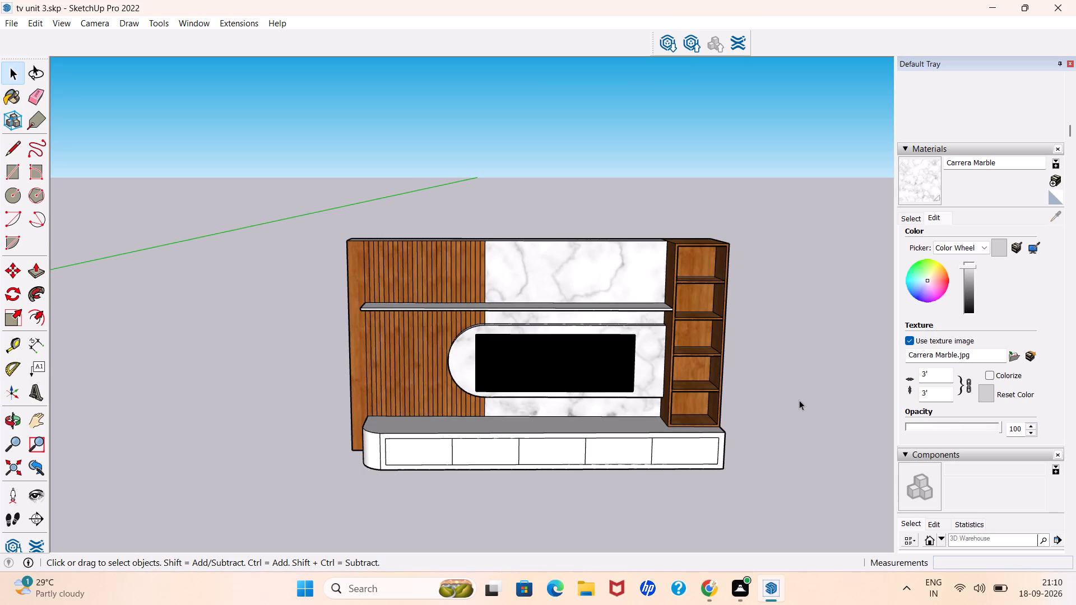
{"action": "middle_click_drag", "start_coordinate": [796, 408], "coordinate": [752, 388]}
{"action": "scroll", "coordinate": [659, 376], "scroll_direction": "up", "scroll_amount": 2}
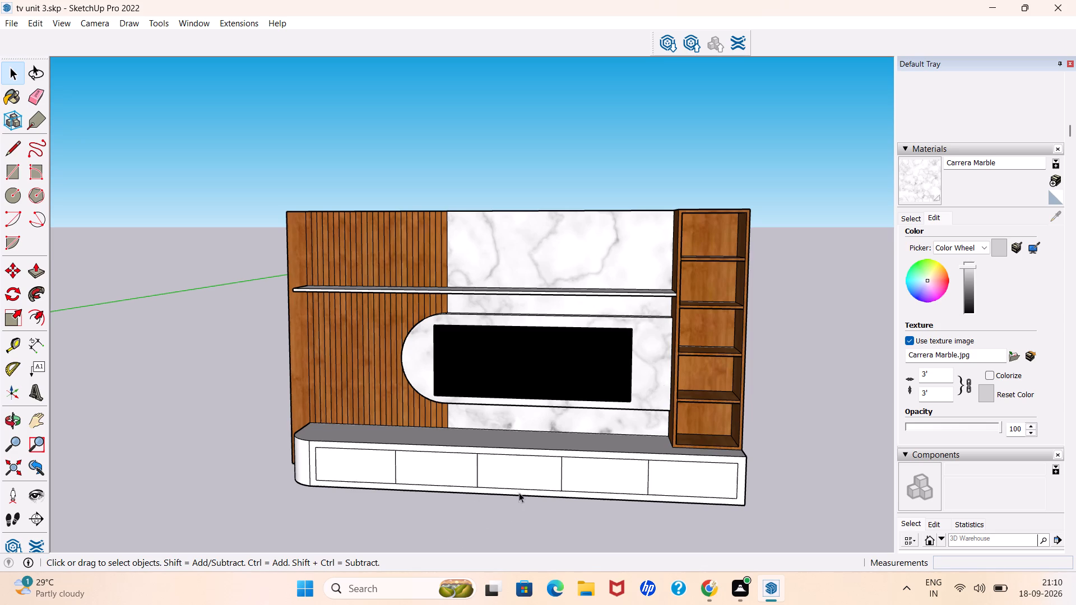
Paint the first two drawer fronts at the rounded end with 0128_White from Colors-Named, undoing any stray paint on the slats.
{"action": "left_click", "coordinate": [918, 217]}
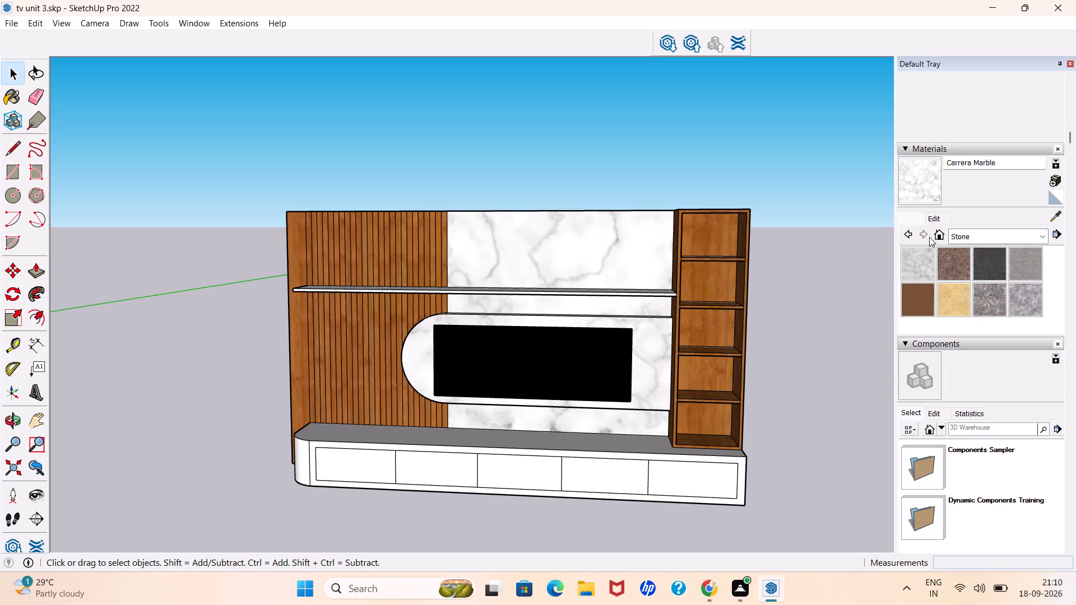
{"action": "left_click", "coordinate": [981, 239]}
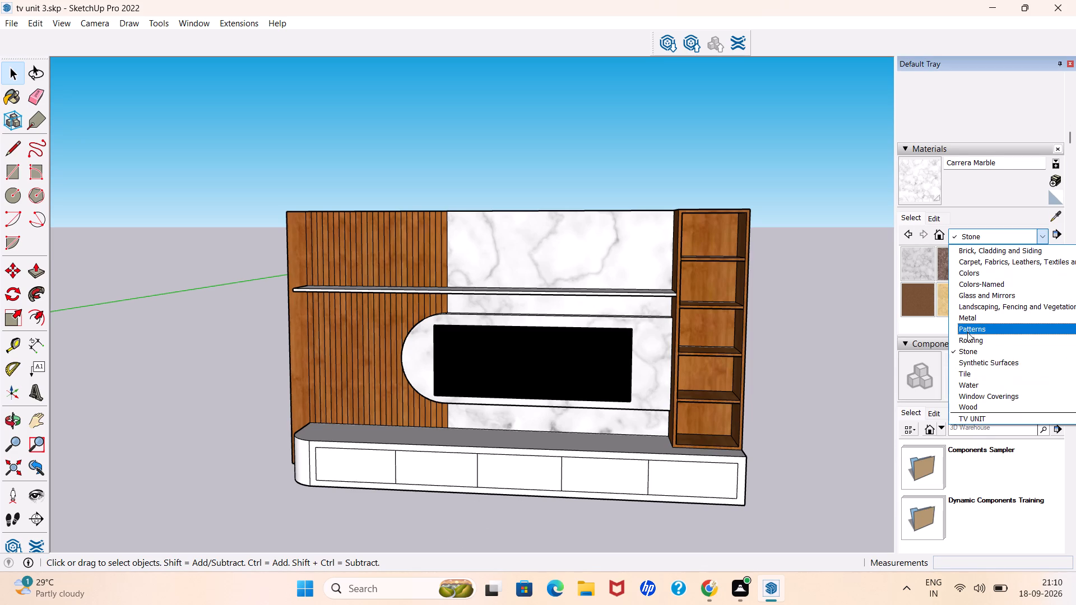
{"action": "left_click", "coordinate": [972, 287]}
{"action": "scroll", "coordinate": [952, 302], "scroll_direction": "down", "scroll_amount": 11}
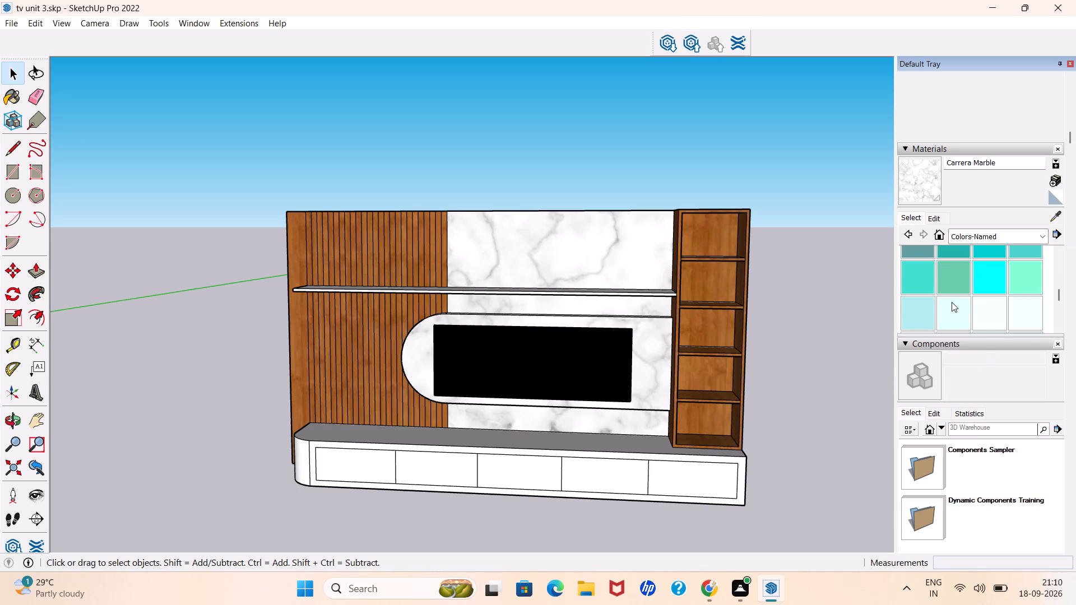
{"action": "scroll", "coordinate": [952, 302], "scroll_direction": "down", "scroll_amount": 5}
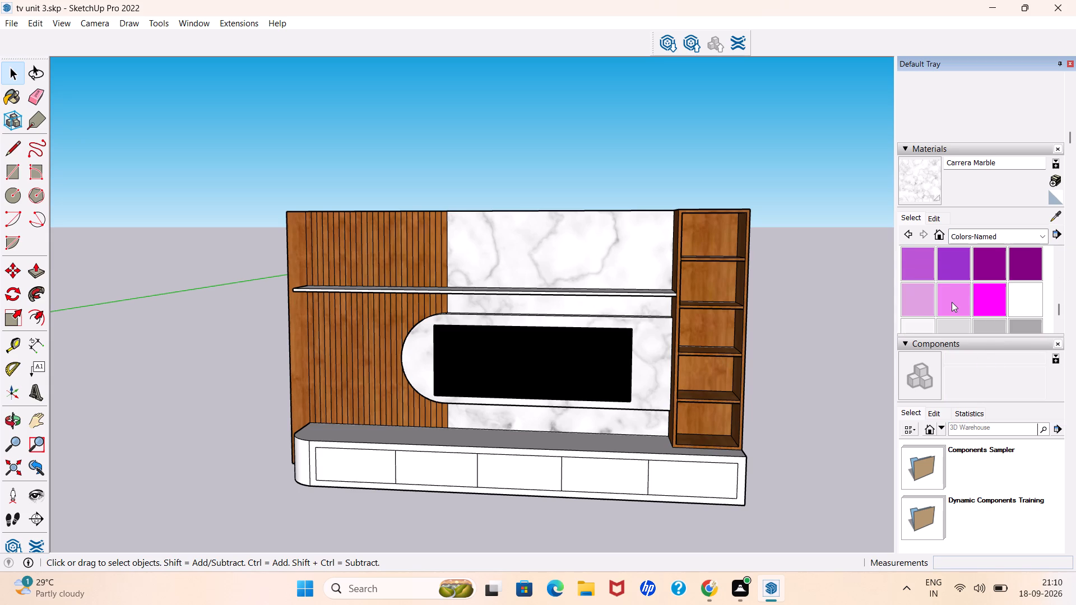
{"action": "scroll", "coordinate": [952, 302], "scroll_direction": "down", "scroll_amount": 1}
{"action": "left_click", "coordinate": [925, 268]}
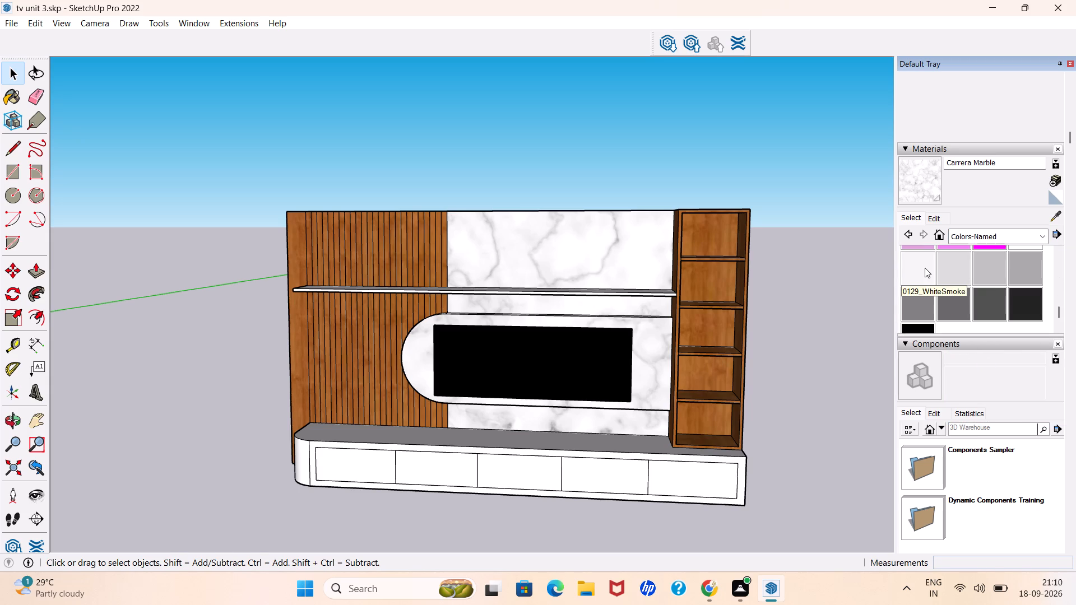
{"action": "scroll", "coordinate": [965, 265], "scroll_direction": "up", "scroll_amount": 1}
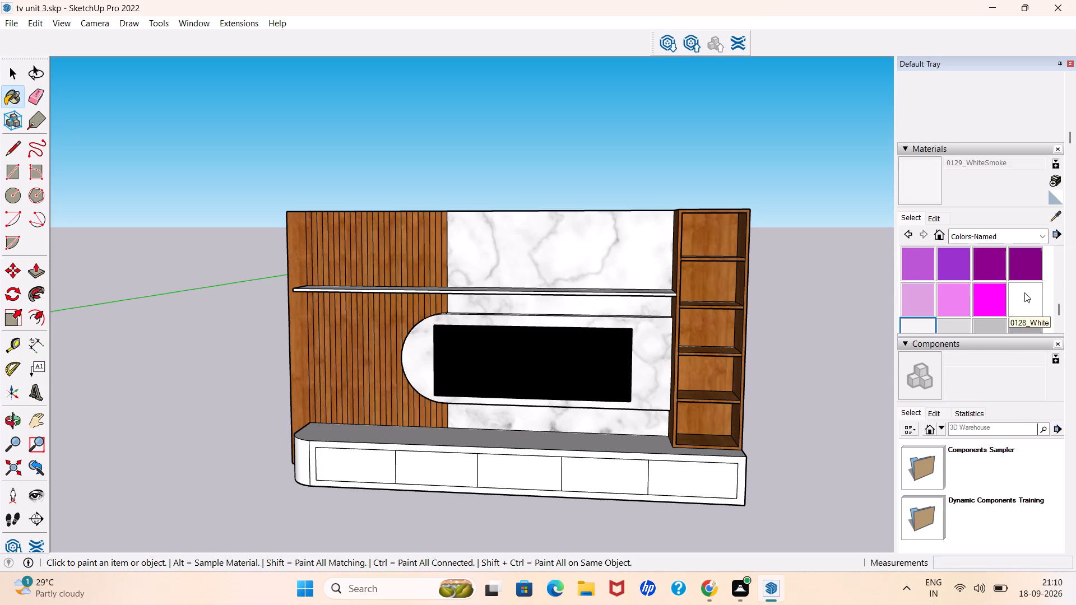
{"action": "left_click", "coordinate": [1024, 292]}
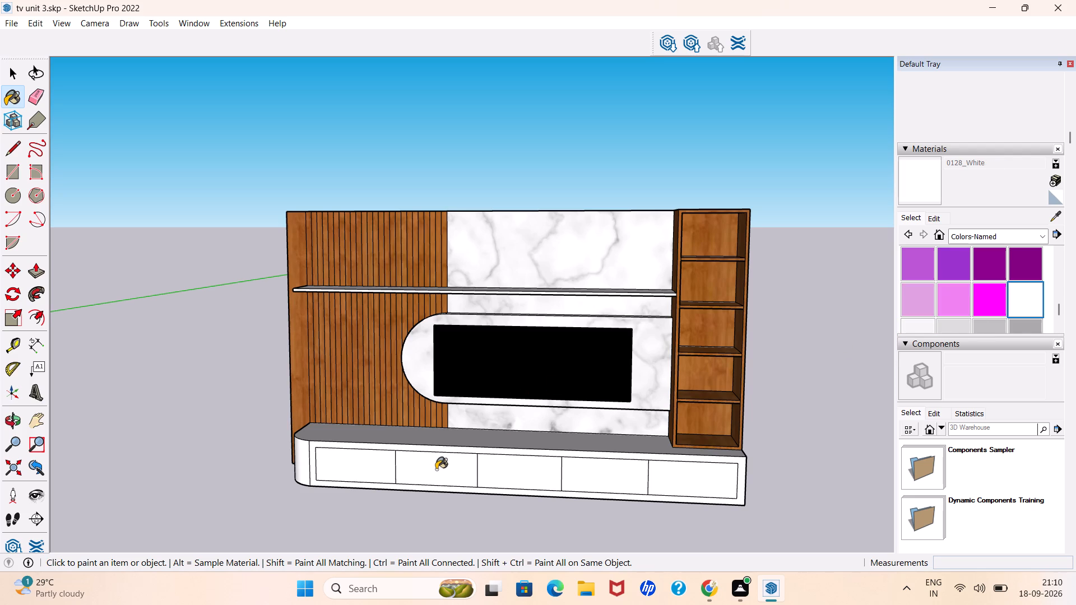
{"action": "left_click", "coordinate": [436, 471]}
{"action": "left_click", "coordinate": [365, 459]}
{"action": "left_click", "coordinate": [399, 411]}
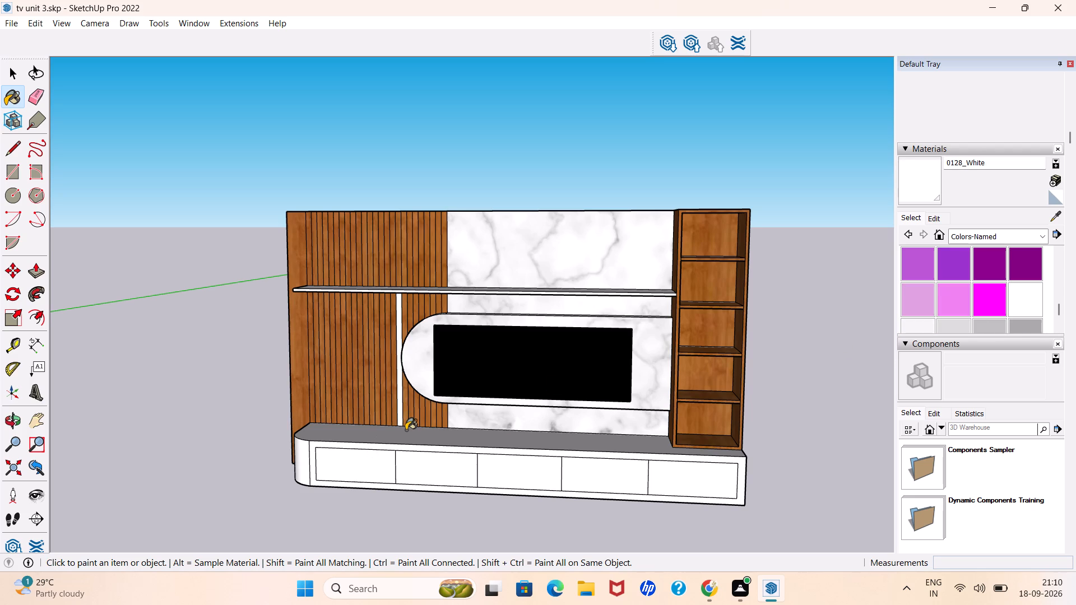
{"action": "key", "text": "space"}
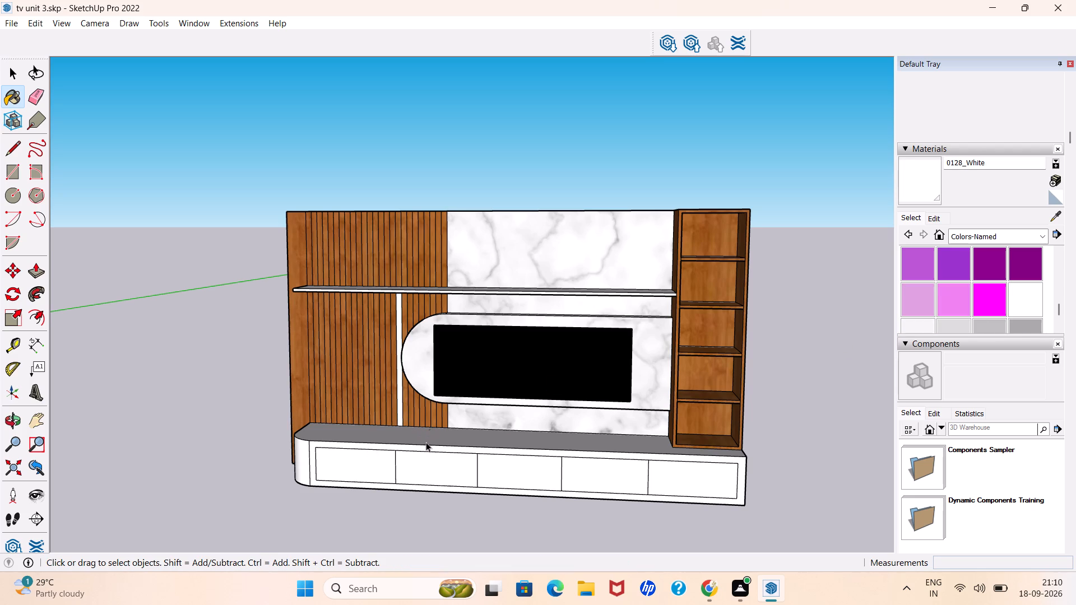
{"action": "key", "text": "ctrl+z"}
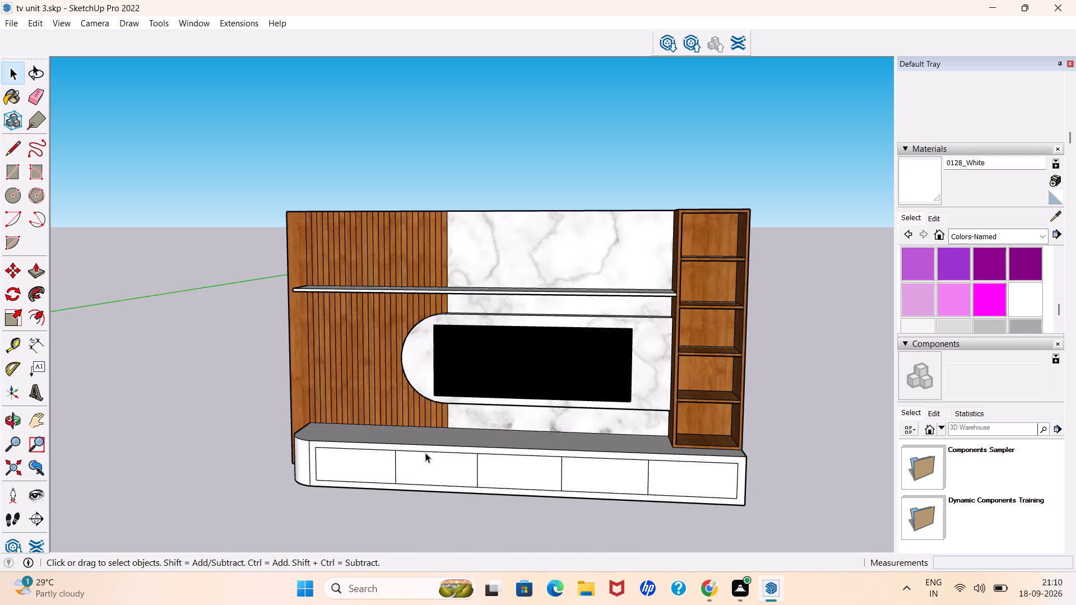
Draw a thin horizontal handle rectangle, about 1 11/16" by 3/16", near the top of the drawer front beside the rounded end.
{"action": "scroll", "coordinate": [310, 468], "scroll_direction": "up", "scroll_amount": 5}
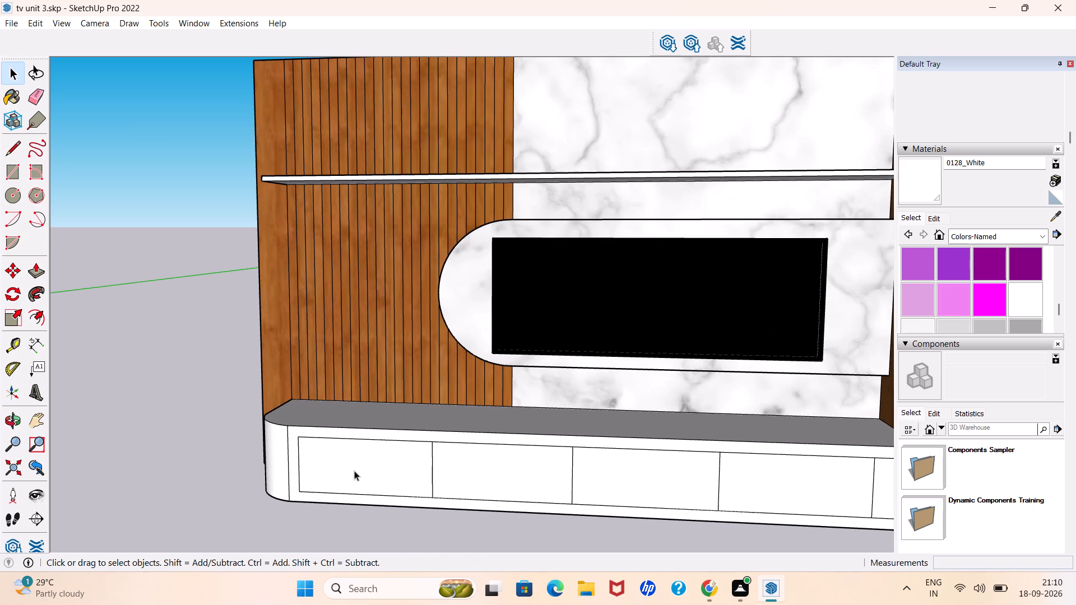
{"action": "scroll", "coordinate": [366, 459], "scroll_direction": "up", "scroll_amount": 1}
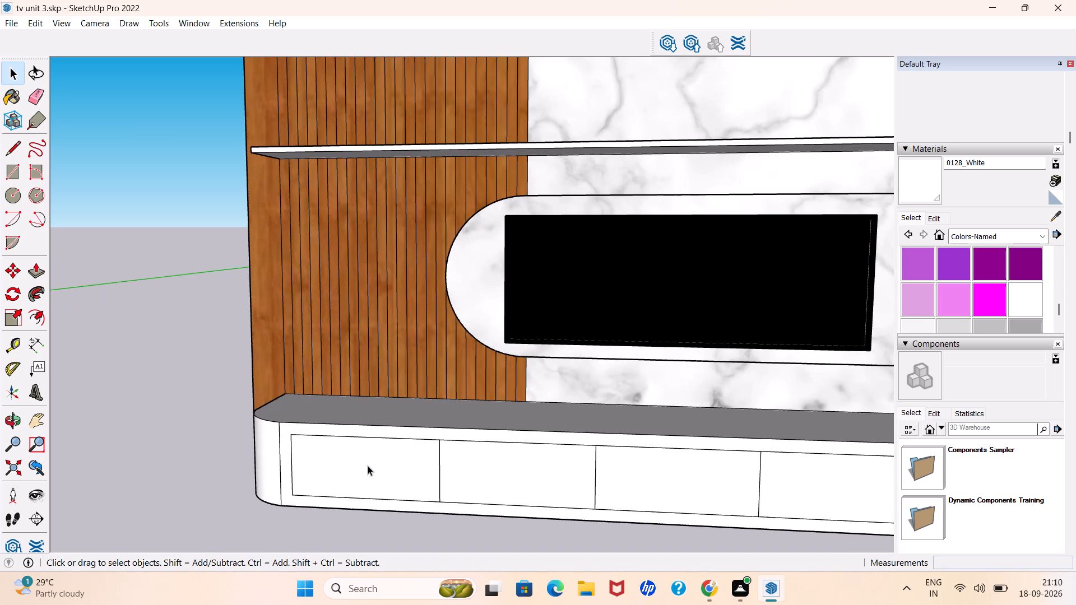
{"action": "key", "text": "r"}
{"action": "scroll", "coordinate": [341, 486], "scroll_direction": "up", "scroll_amount": 5}
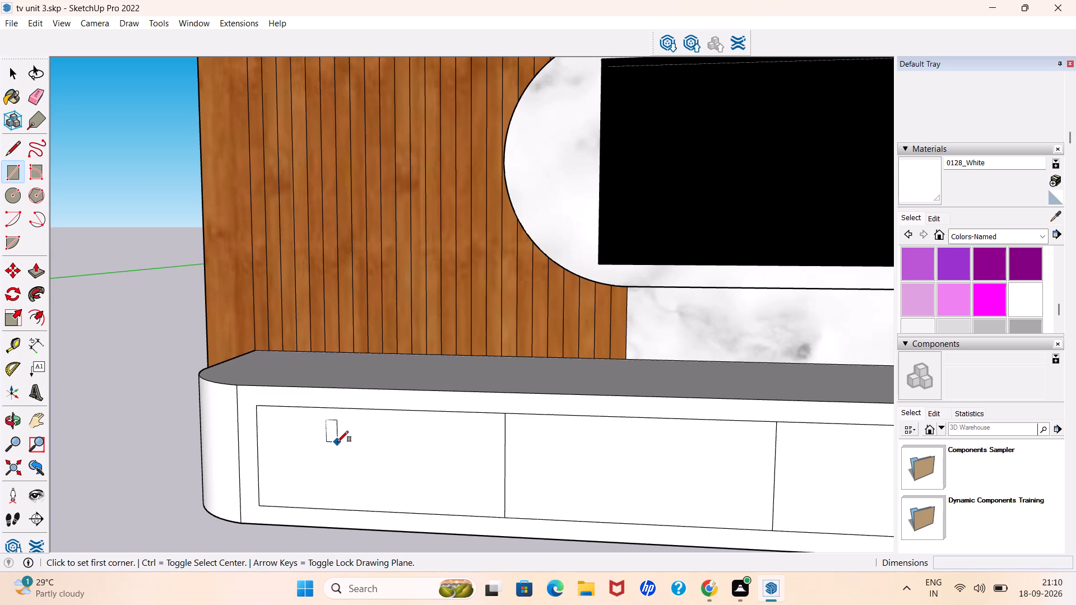
{"action": "left_click", "coordinate": [337, 440]}
{"action": "scroll", "coordinate": [389, 442], "scroll_direction": "up", "scroll_amount": 8}
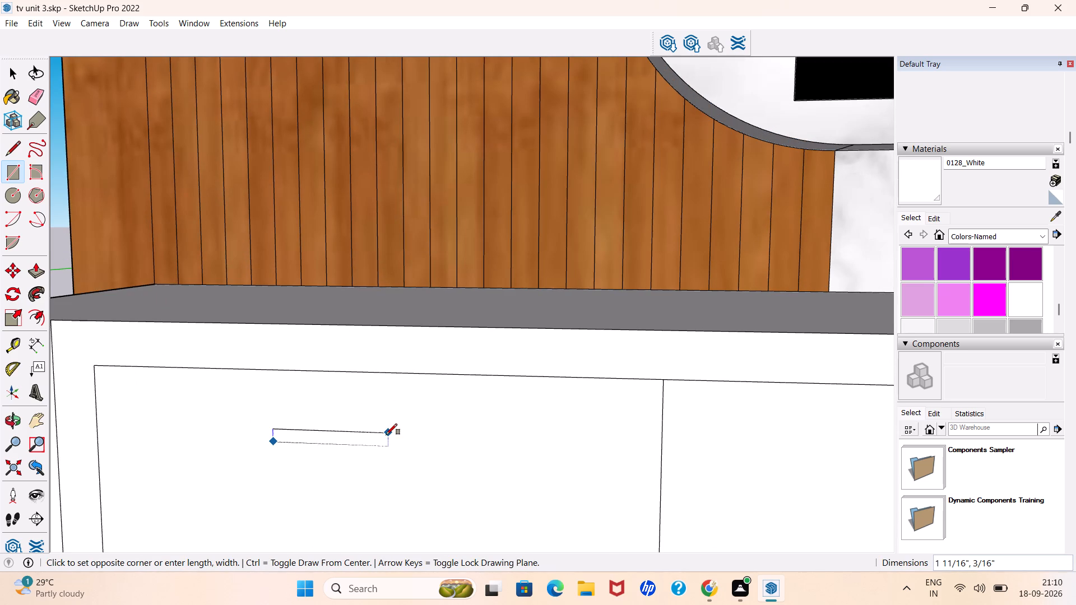
{"action": "left_click", "coordinate": [386, 435]}
{"action": "key", "text": "space"}
{"action": "scroll", "coordinate": [470, 432], "scroll_direction": "down", "scroll_amount": 13}
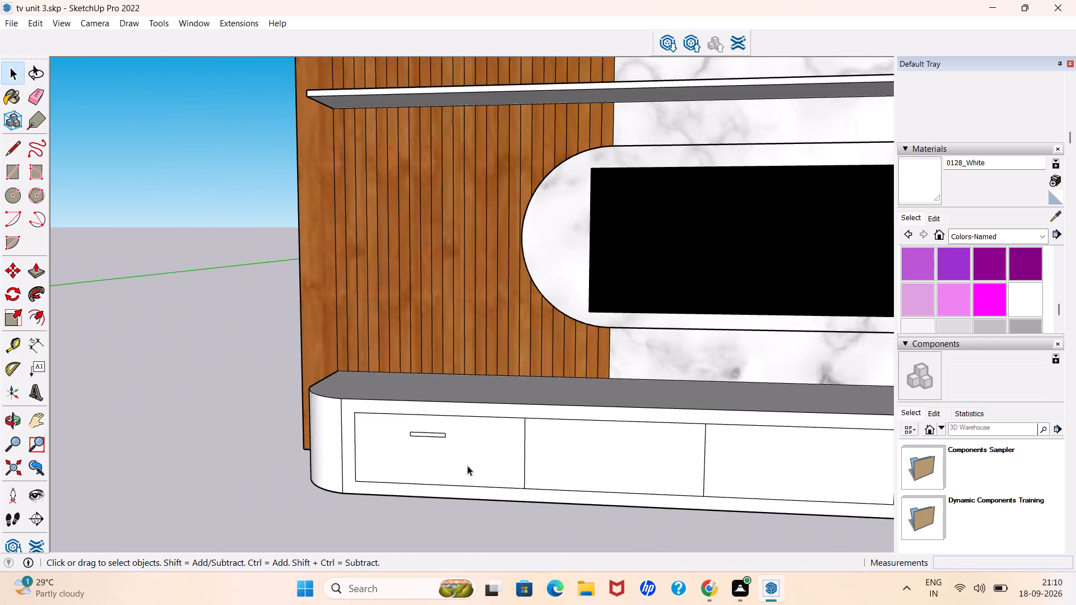
{"action": "scroll", "coordinate": [456, 471], "scroll_direction": "down", "scroll_amount": 8}
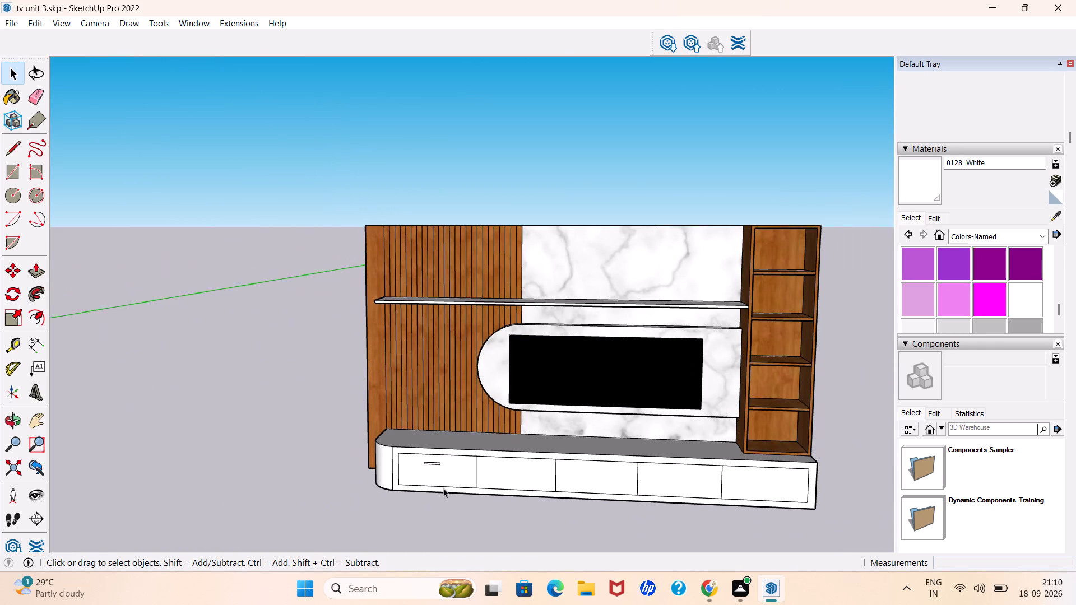
Copy the handle rectangle onto each of the other four drawer fronts, spaced about 8 1/8" apart using the drawer corners as references.
{"action": "scroll", "coordinate": [444, 493], "scroll_direction": "up", "scroll_amount": 7}
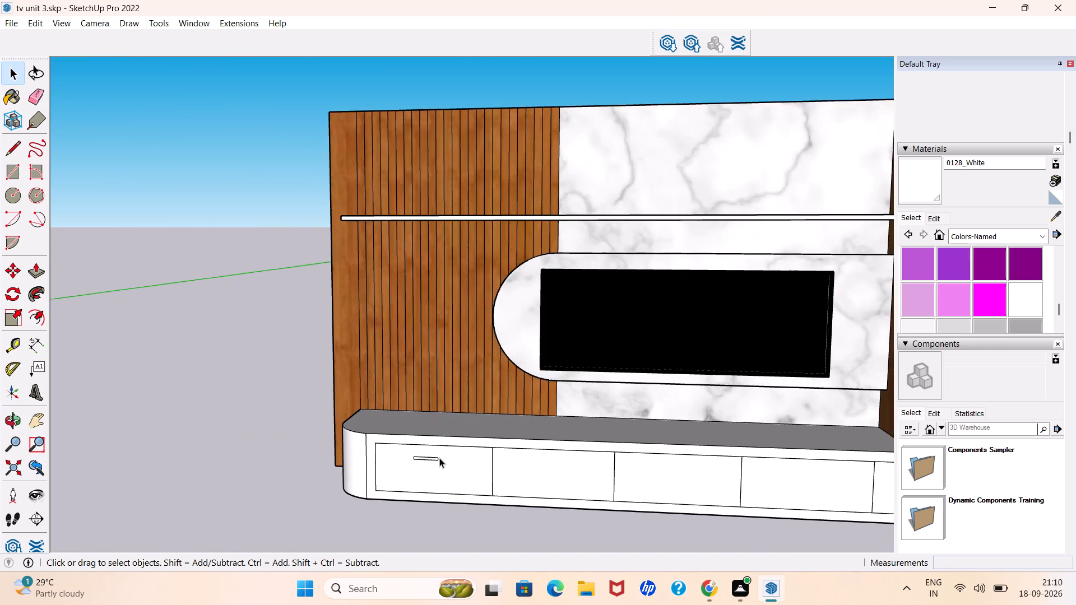
{"action": "scroll", "coordinate": [439, 458], "scroll_direction": "up", "scroll_amount": 8}
{"action": "double_click", "coordinate": [424, 462]}
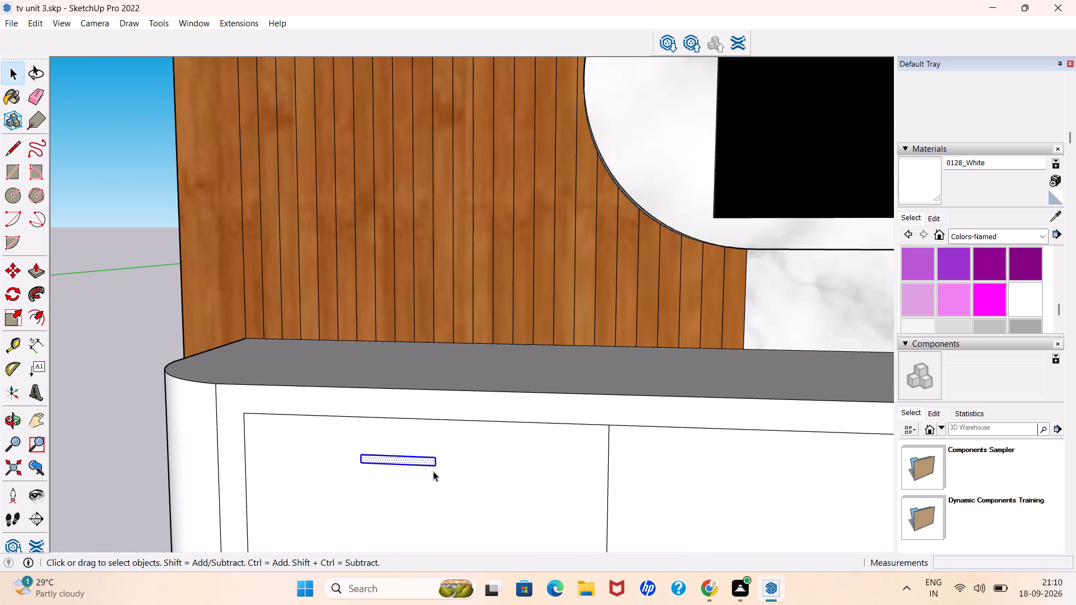
{"action": "key", "text": "m"}
{"action": "scroll", "coordinate": [18, 262], "scroll_direction": "down", "scroll_amount": 3}
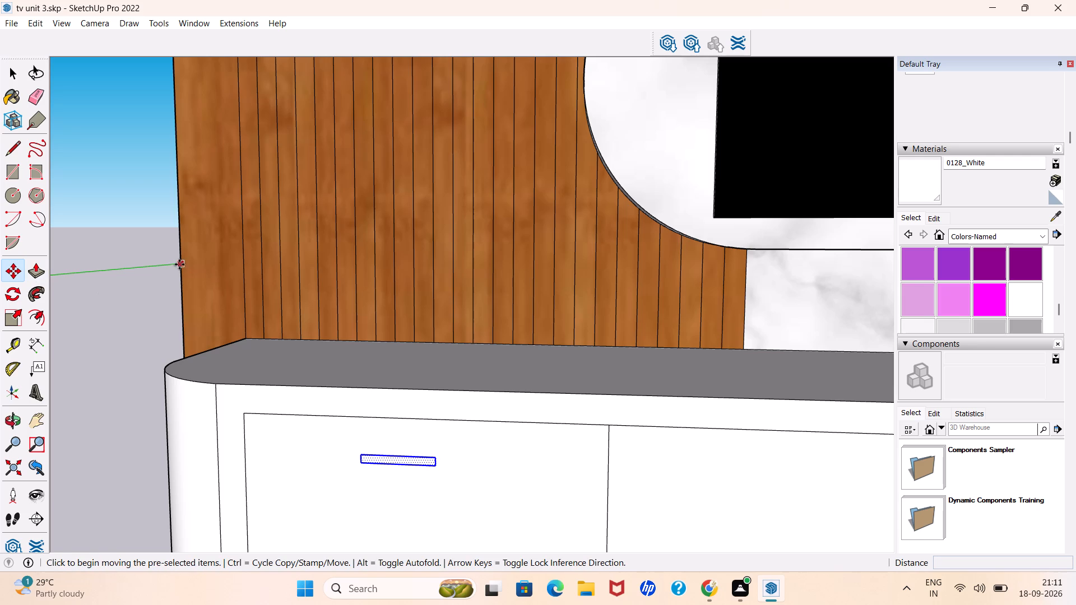
{"action": "scroll", "coordinate": [229, 439], "scroll_direction": "down", "scroll_amount": 5}
{"action": "scroll", "coordinate": [286, 458], "scroll_direction": "down", "scroll_amount": 5}
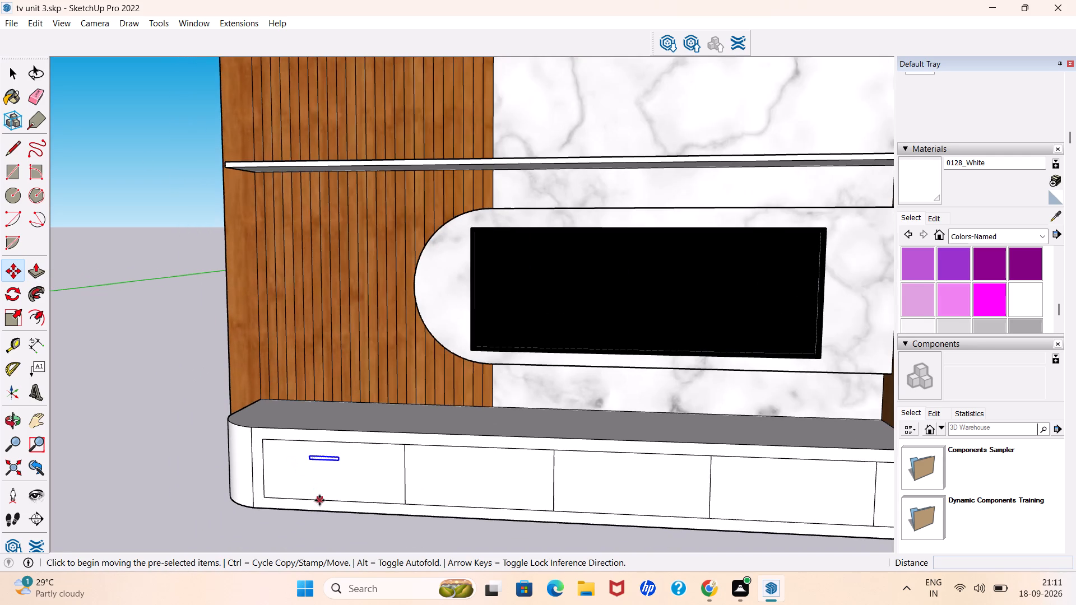
{"action": "scroll", "coordinate": [319, 500], "scroll_direction": "down", "scroll_amount": 3}
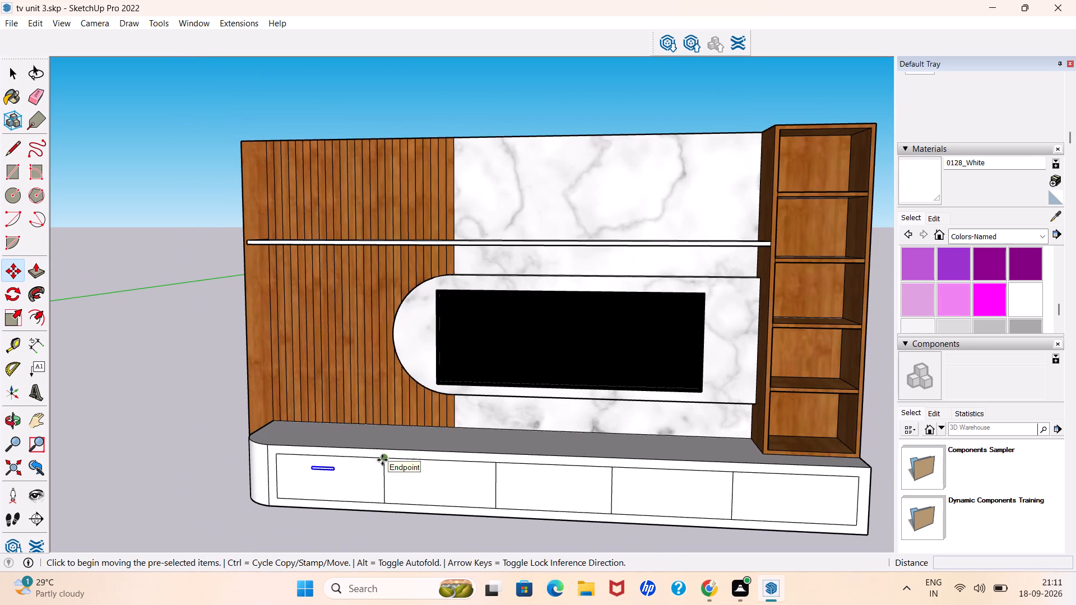
{"action": "left_click", "coordinate": [382, 459]}
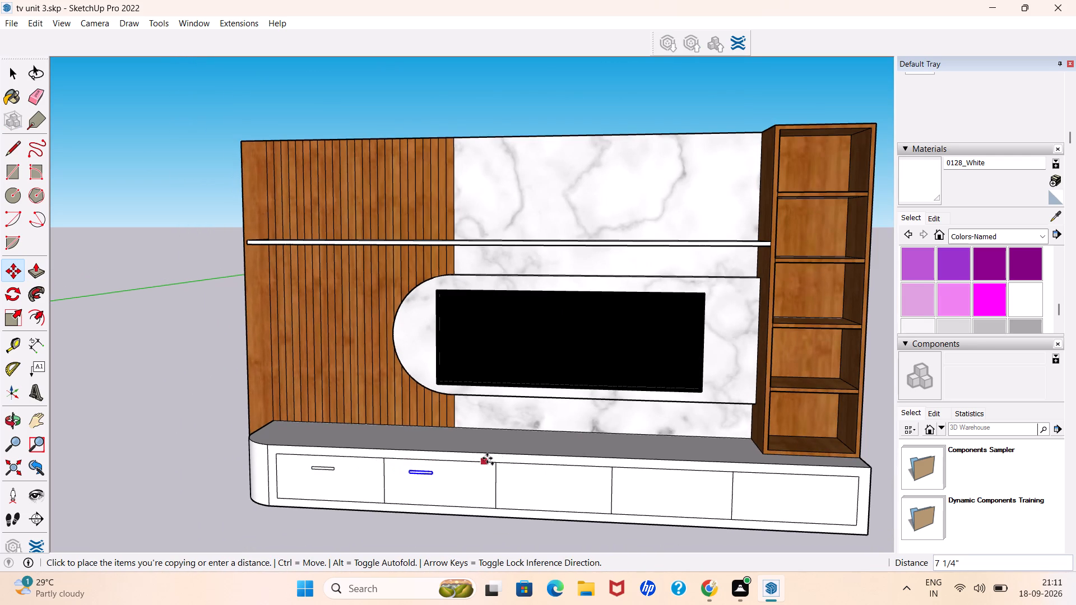
{"action": "left_click", "coordinate": [497, 460]}
{"action": "left_click", "coordinate": [497, 461]}
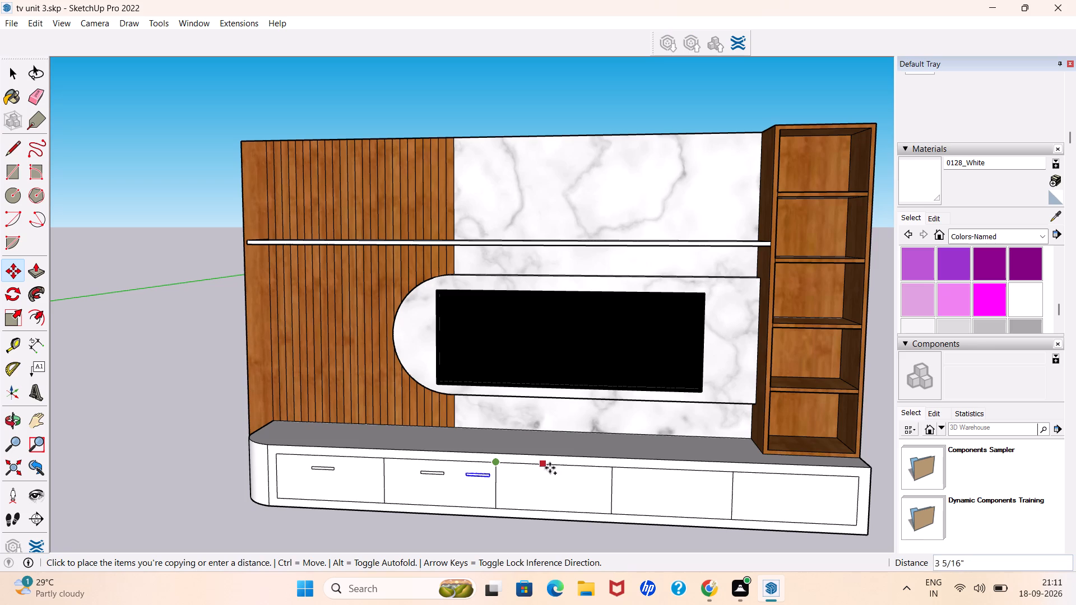
{"action": "left_click", "coordinate": [613, 469]}
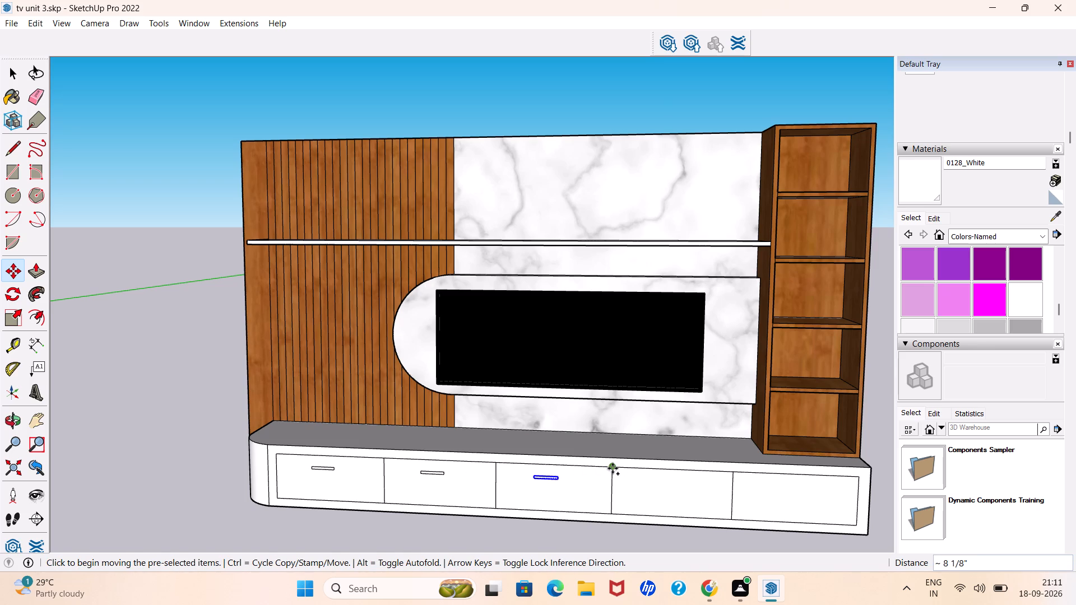
{"action": "left_click", "coordinate": [613, 468]}
{"action": "left_click", "coordinate": [736, 471]}
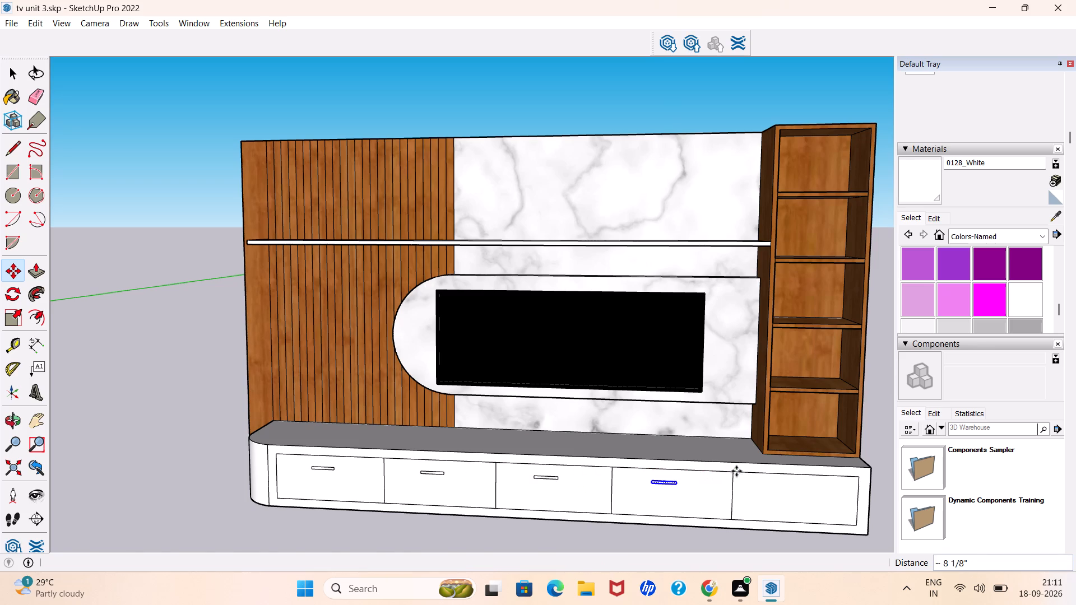
{"action": "left_click", "coordinate": [733, 473]}
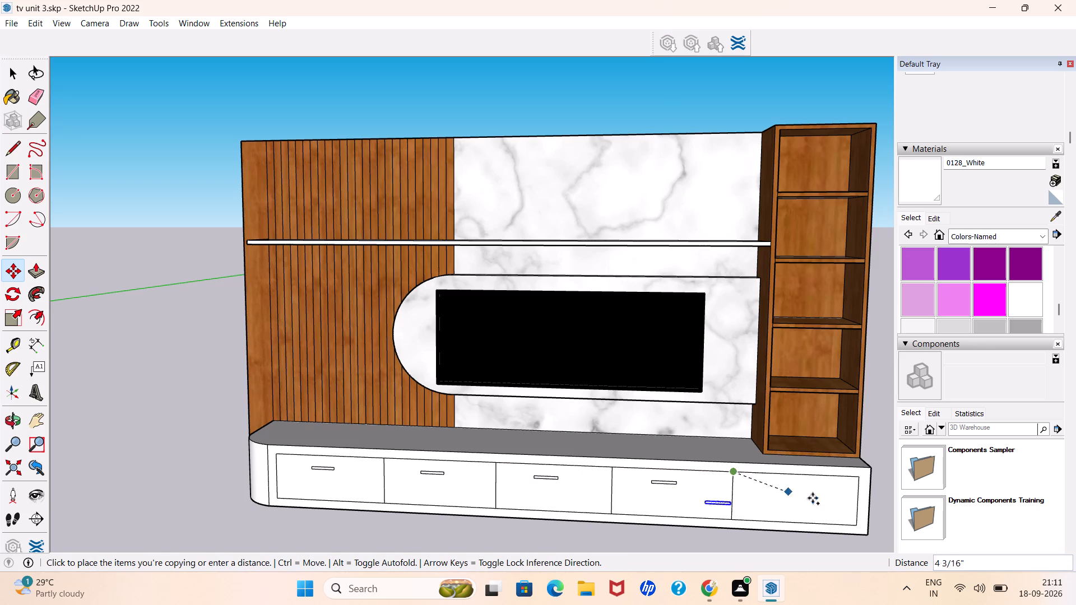
{"action": "left_click", "coordinate": [860, 480]}
{"action": "key", "text": "space"}
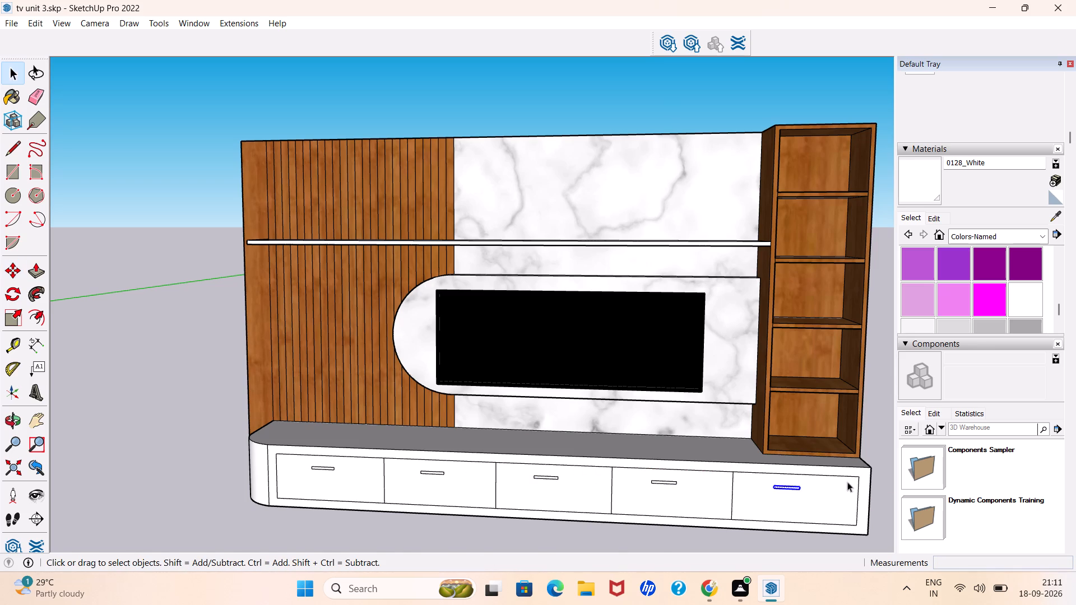
{"action": "left_click", "coordinate": [468, 529]}
Paint the handle rectangle on the drawer beside the rounded end with Carrera Marble from the Stone materials.
{"action": "scroll", "coordinate": [316, 467], "scroll_direction": "up", "scroll_amount": 8}
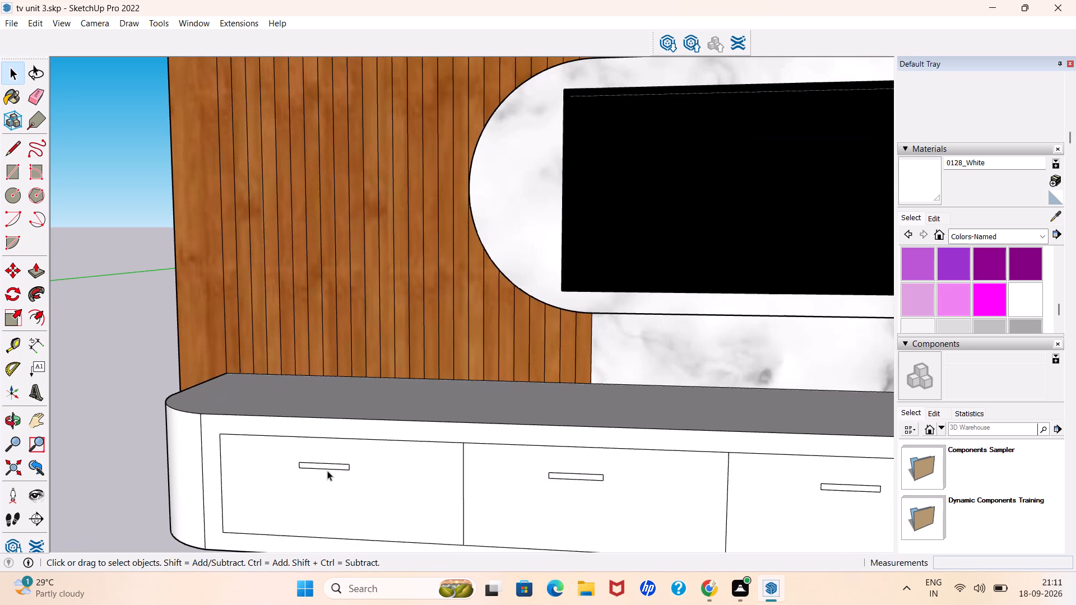
{"action": "scroll", "coordinate": [321, 467], "scroll_direction": "up", "scroll_amount": 2}
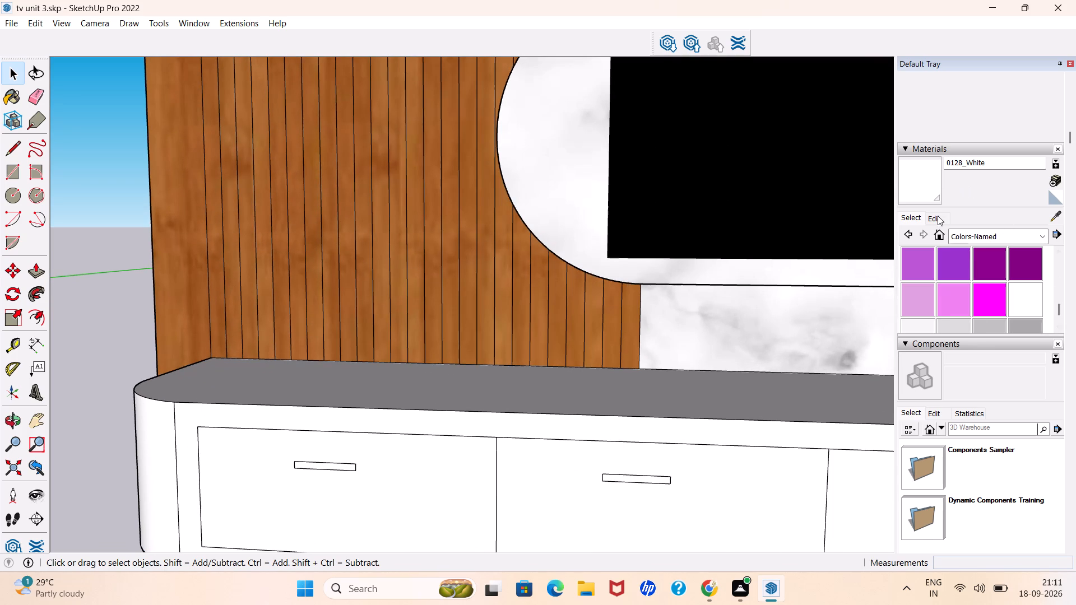
{"action": "left_click", "coordinate": [913, 218]}
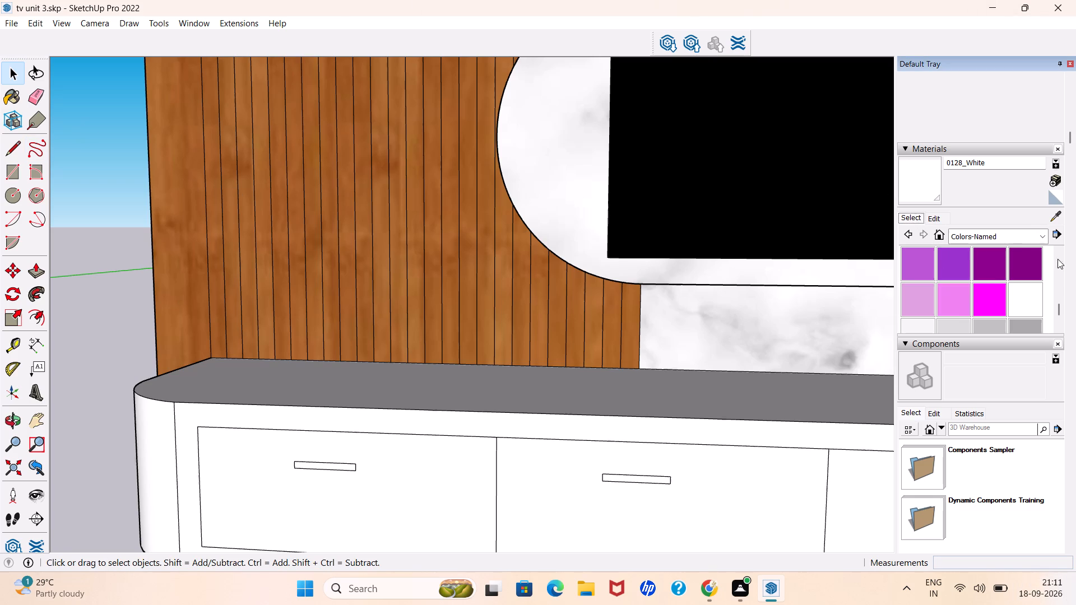
{"action": "left_click", "coordinate": [1032, 232]}
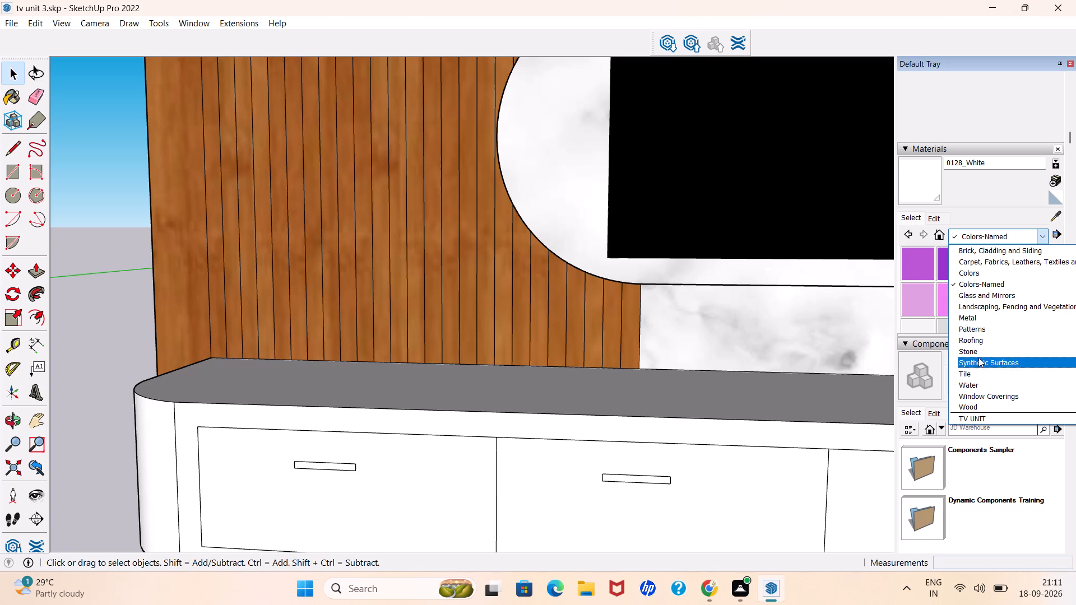
{"action": "left_click", "coordinate": [973, 353]}
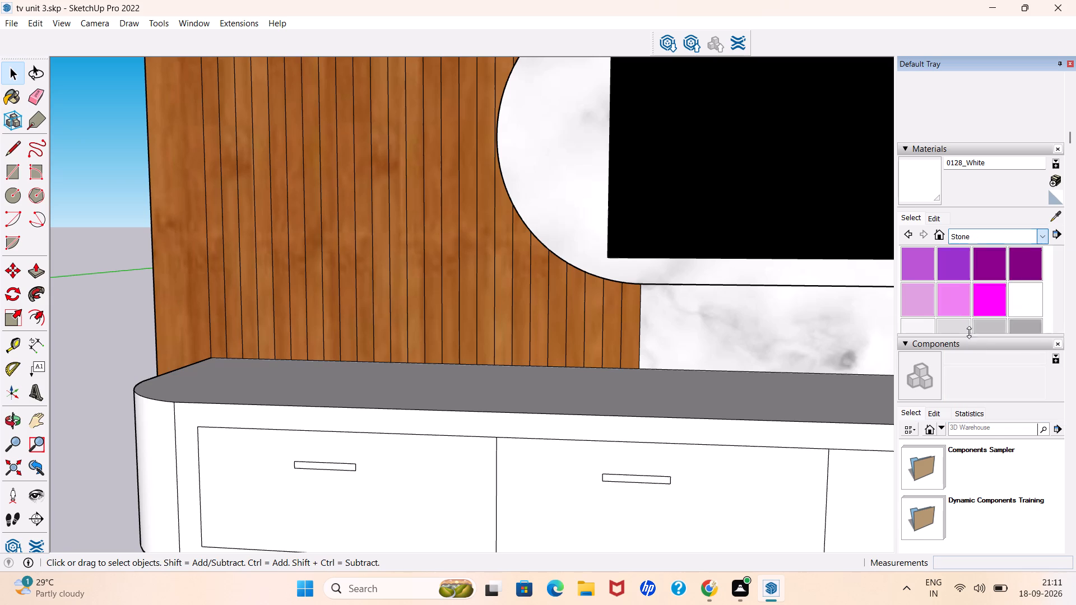
{"action": "left_click", "coordinate": [915, 262]}
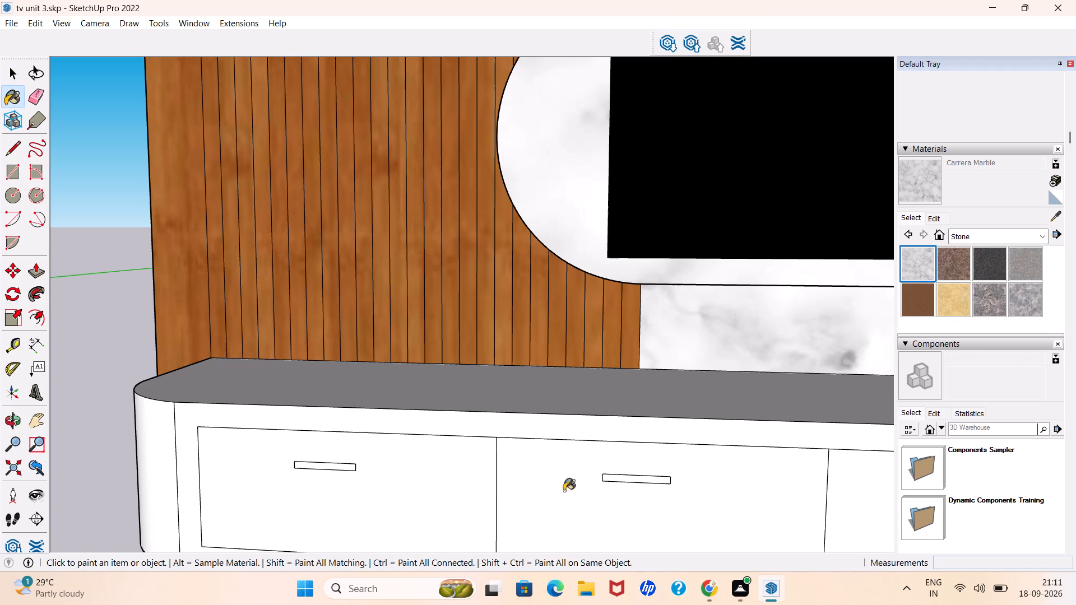
{"action": "scroll", "coordinate": [271, 478], "scroll_direction": "up", "scroll_amount": 3}
{"action": "left_click", "coordinate": [322, 459]}
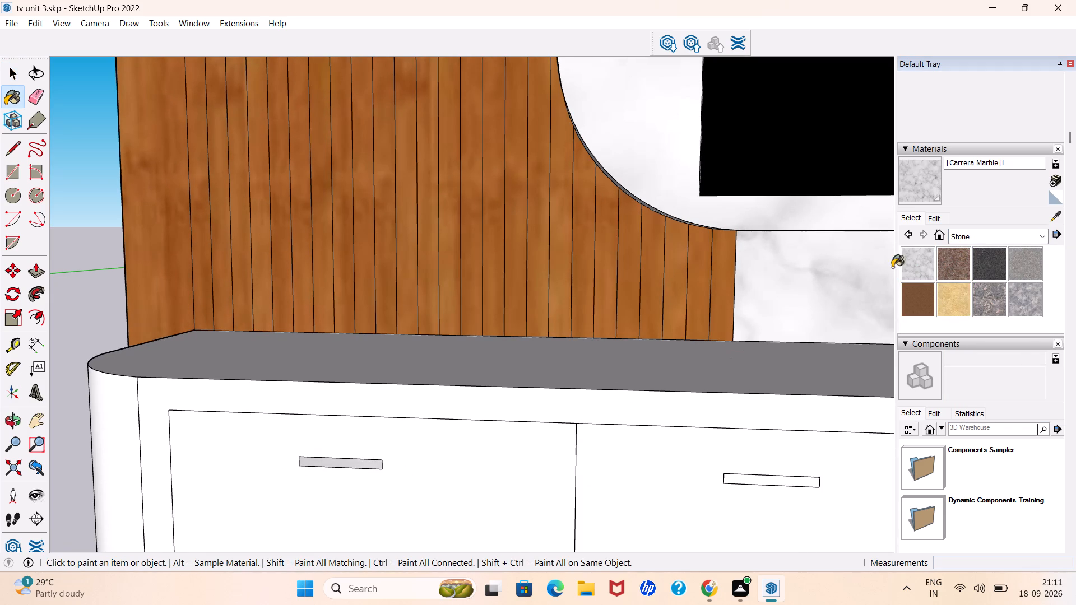
Brighten the color of the handle's [Carrera Marble]1 material to near white using the color wheel's brightness.
{"action": "left_click", "coordinate": [934, 221]}
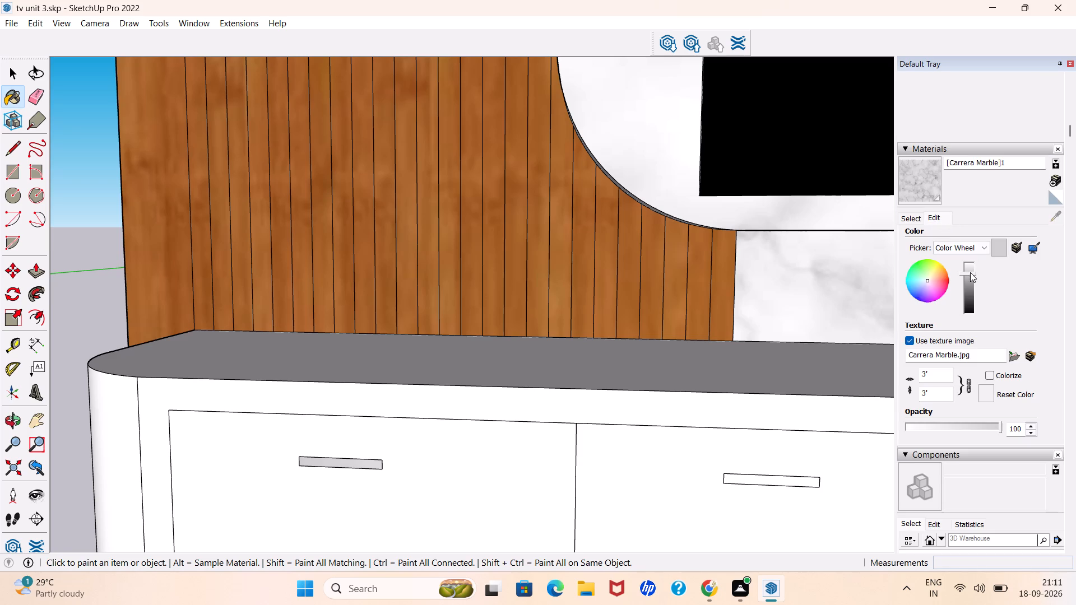
{"action": "left_click", "coordinate": [970, 272]}
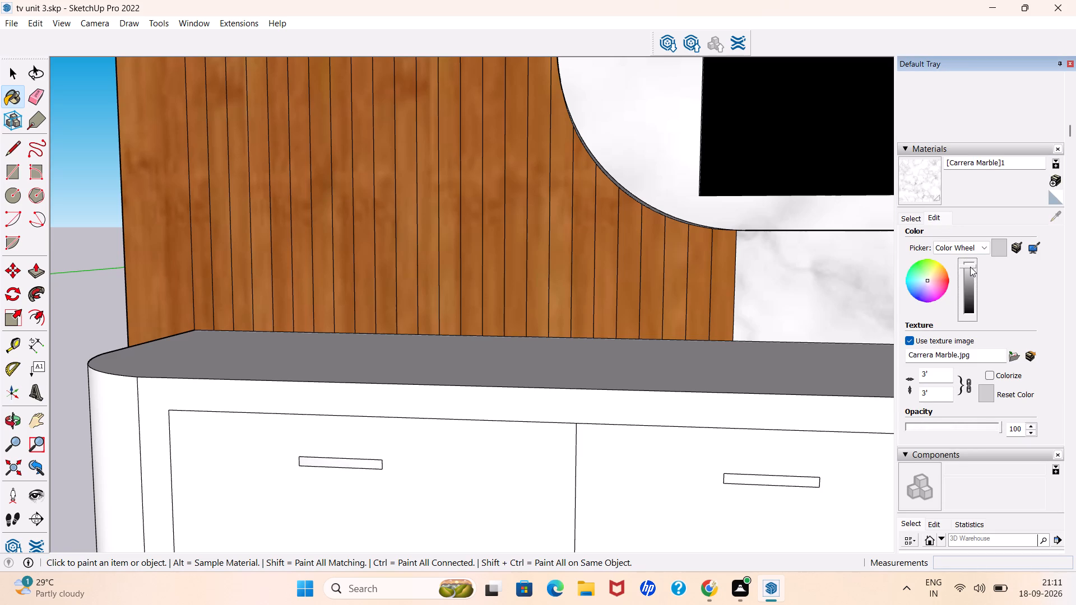
Paint the second and third drawer handles, counting from the rounded end, with the brightened [Carrera Marble]1 material.
{"action": "scroll", "coordinate": [466, 402], "scroll_direction": "down", "scroll_amount": 3}
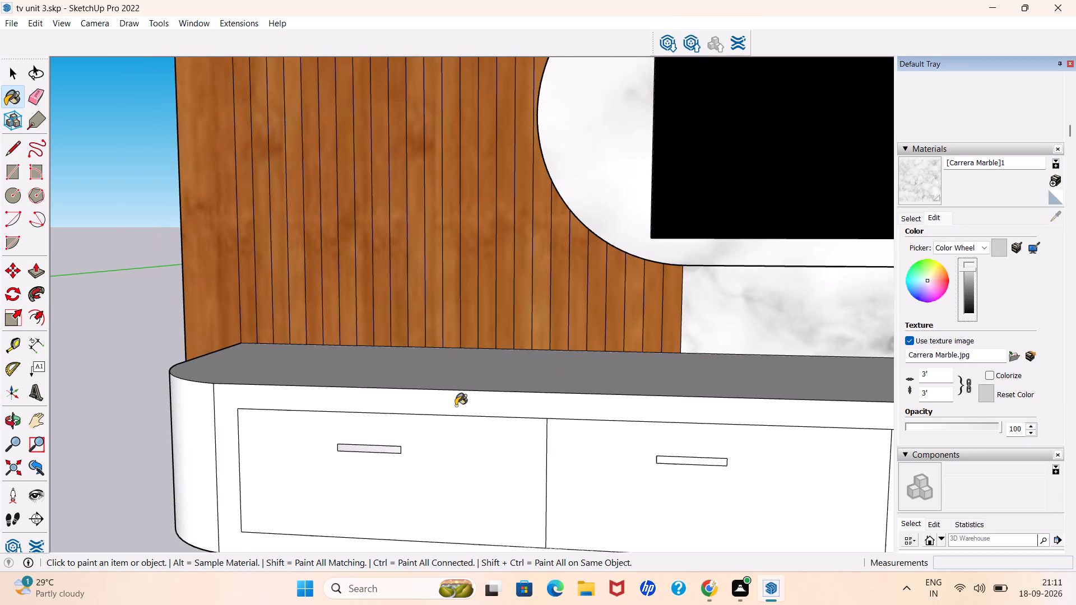
{"action": "scroll", "coordinate": [692, 469], "scroll_direction": "up", "scroll_amount": 3}
{"action": "left_click", "coordinate": [690, 459]}
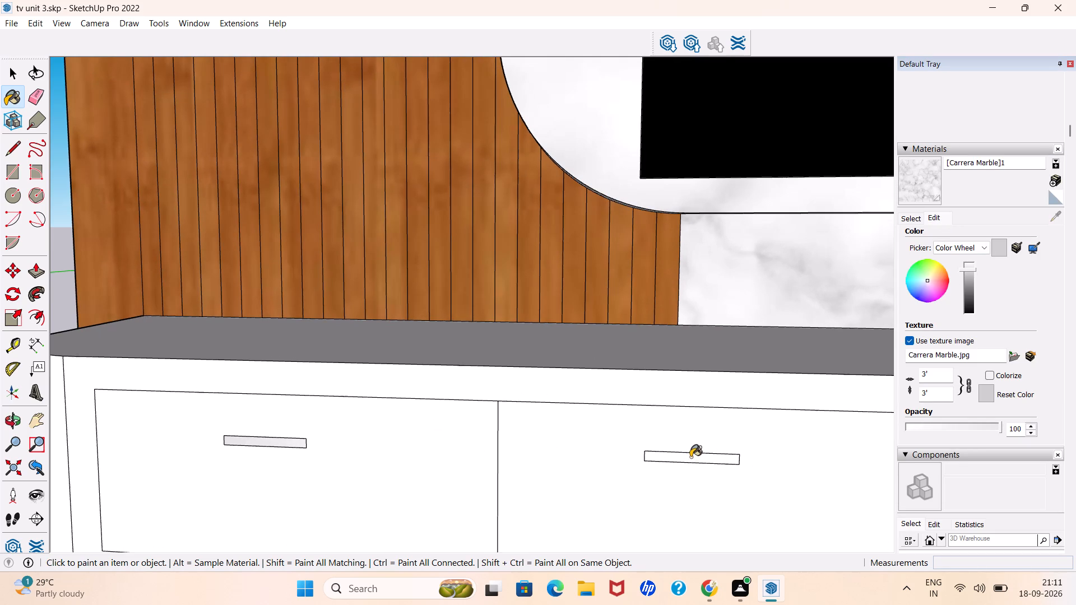
{"action": "scroll", "coordinate": [471, 464], "scroll_direction": "down", "scroll_amount": 4}
{"action": "scroll", "coordinate": [408, 442], "scroll_direction": "down", "scroll_amount": 5}
{"action": "scroll", "coordinate": [730, 465], "scroll_direction": "up", "scroll_amount": 8}
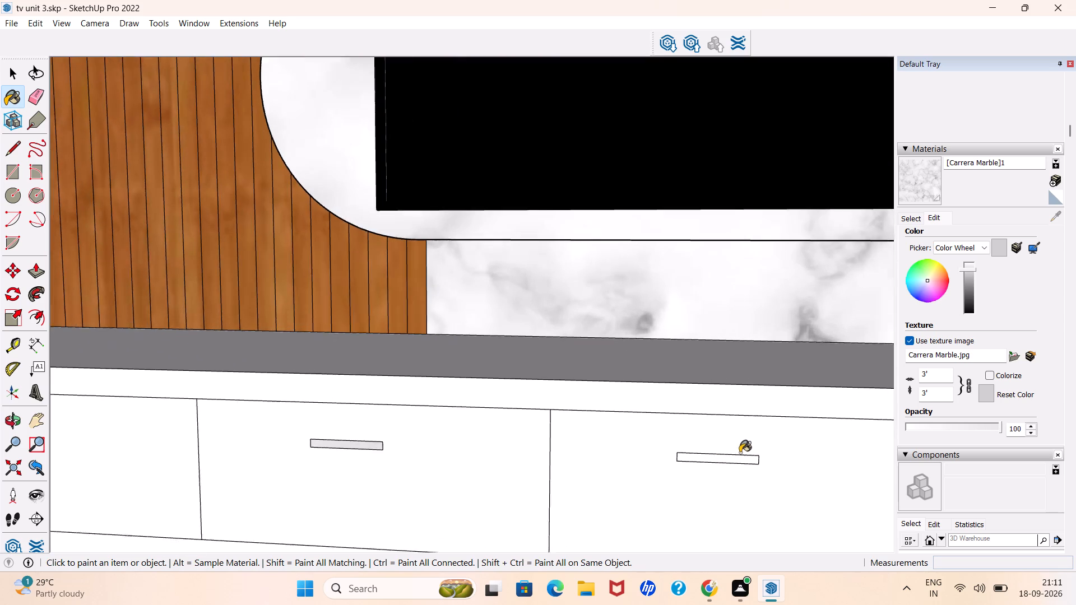
{"action": "left_click", "coordinate": [735, 459]}
{"action": "scroll", "coordinate": [393, 437], "scroll_direction": "down", "scroll_amount": 4}
{"action": "scroll", "coordinate": [308, 410], "scroll_direction": "down", "scroll_amount": 3}
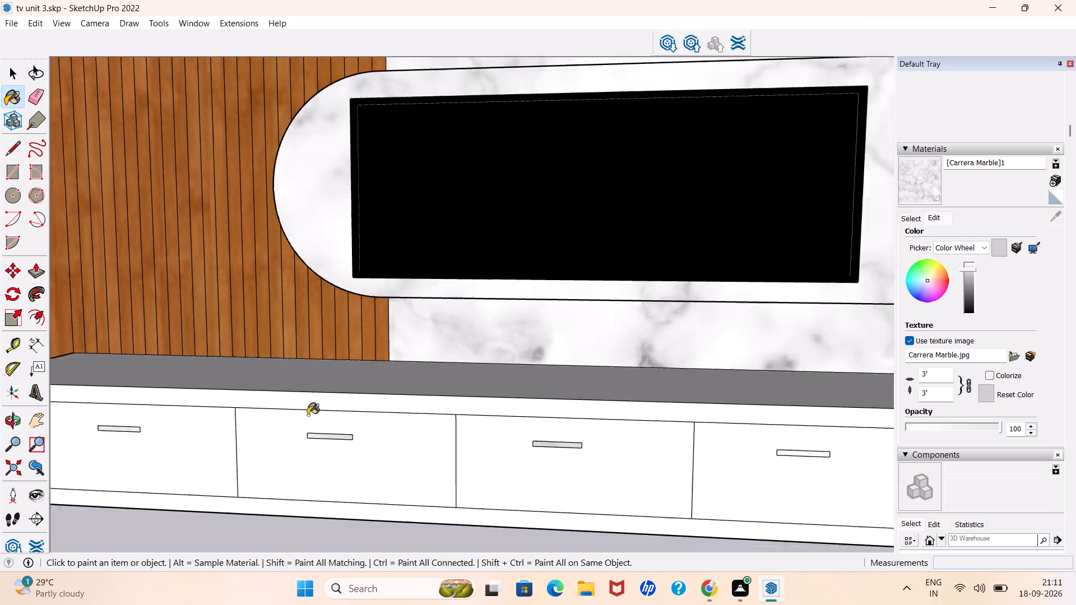
Paint the handles on the two remaining drawers below the open shelf end with [Carrera Marble]1.
{"action": "scroll", "coordinate": [308, 415], "scroll_direction": "down", "scroll_amount": 5}
{"action": "scroll", "coordinate": [651, 437], "scroll_direction": "up", "scroll_amount": 3}
{"action": "scroll", "coordinate": [744, 435], "scroll_direction": "up", "scroll_amount": 7}
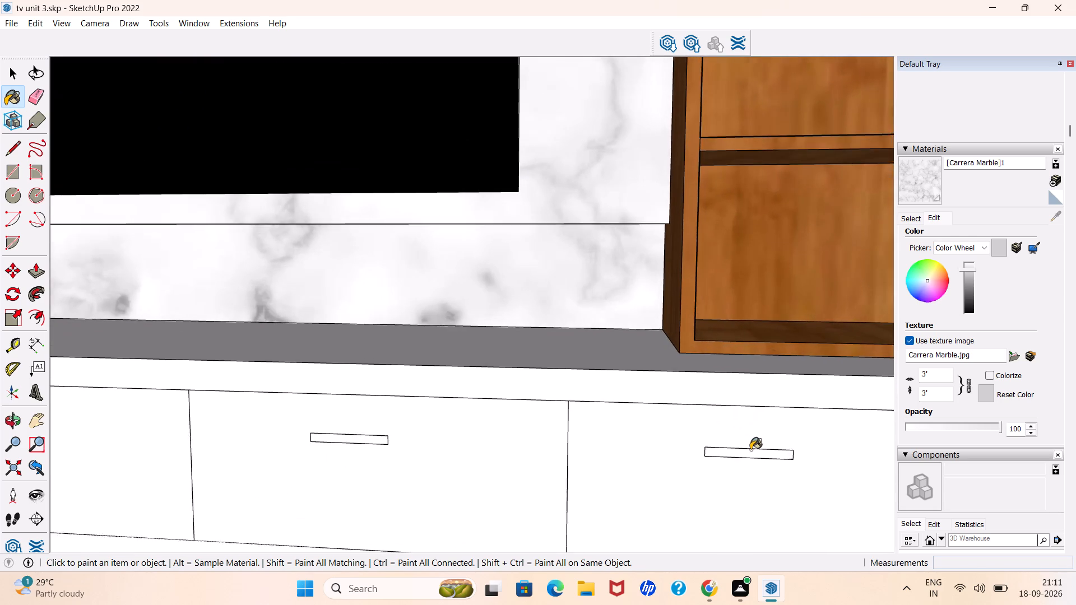
{"action": "scroll", "coordinate": [750, 450], "scroll_direction": "up", "scroll_amount": 4}
{"action": "left_click", "coordinate": [754, 454]}
{"action": "scroll", "coordinate": [756, 443], "scroll_direction": "down", "scroll_amount": 4}
{"action": "scroll", "coordinate": [388, 443], "scroll_direction": "up", "scroll_amount": 3}
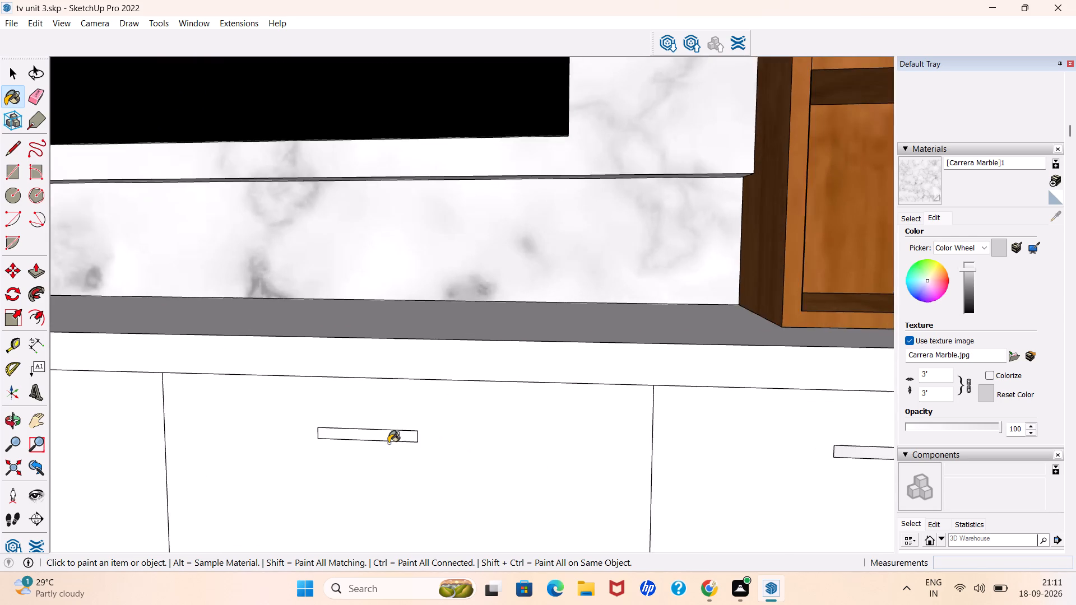
{"action": "scroll", "coordinate": [388, 443], "scroll_direction": "up", "scroll_amount": 4}
{"action": "left_click", "coordinate": [395, 438]}
{"action": "scroll", "coordinate": [508, 394], "scroll_direction": "down", "scroll_amount": 11}
{"action": "key", "text": "space"}
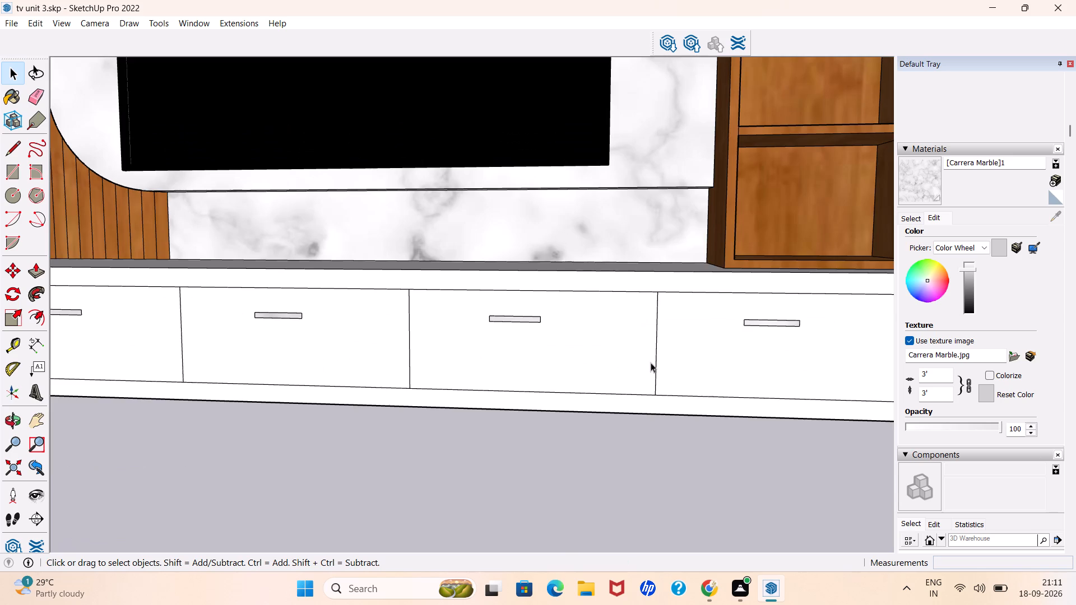
Draw a circle of about 3/16" radius near the middle of the handle rectangle on the drawer beside the rounded end.
{"action": "scroll", "coordinate": [651, 365], "scroll_direction": "down", "scroll_amount": 10}
{"action": "scroll", "coordinate": [296, 360], "scroll_direction": "up", "scroll_amount": 10}
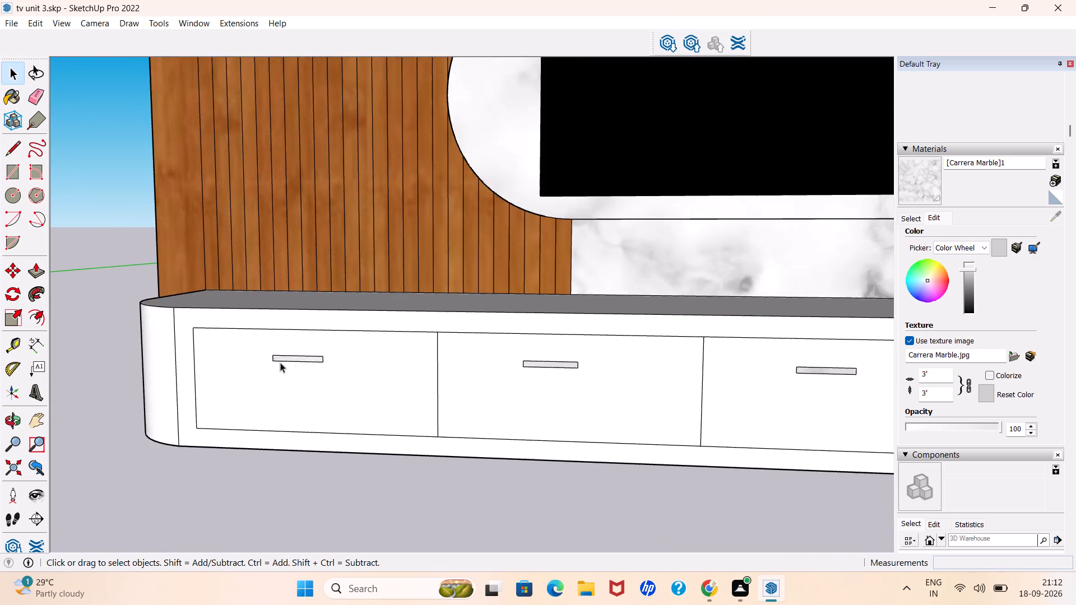
{"action": "scroll", "coordinate": [280, 362], "scroll_direction": "up", "scroll_amount": 4}
{"action": "key", "text": "c"}
{"action": "scroll", "coordinate": [293, 360], "scroll_direction": "up", "scroll_amount": 4}
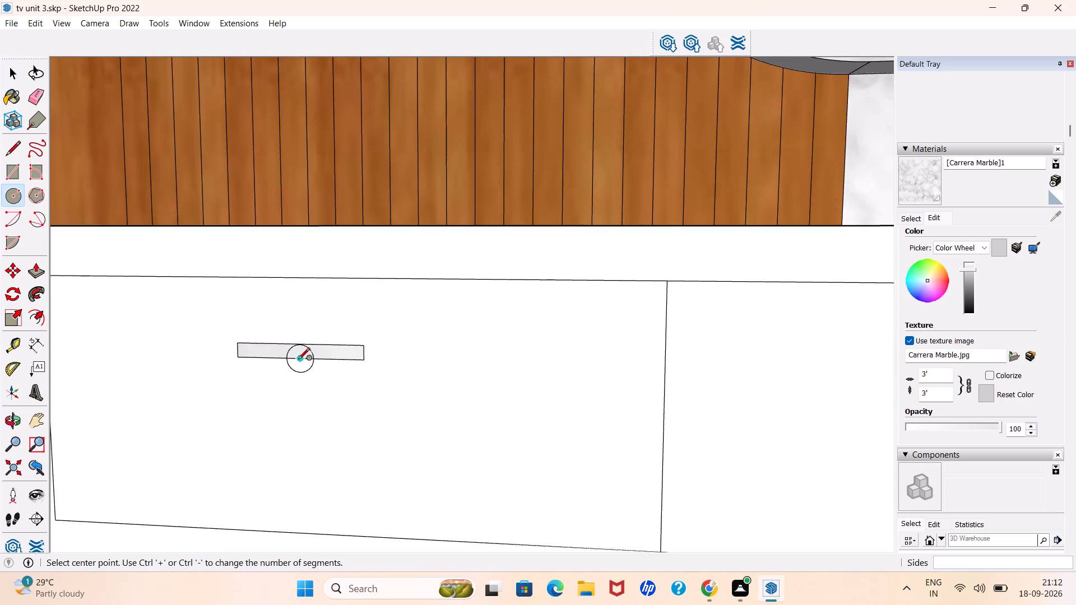
{"action": "scroll", "coordinate": [324, 367], "scroll_direction": "down", "scroll_amount": 3}
{"action": "scroll", "coordinate": [295, 354], "scroll_direction": "up", "scroll_amount": 8}
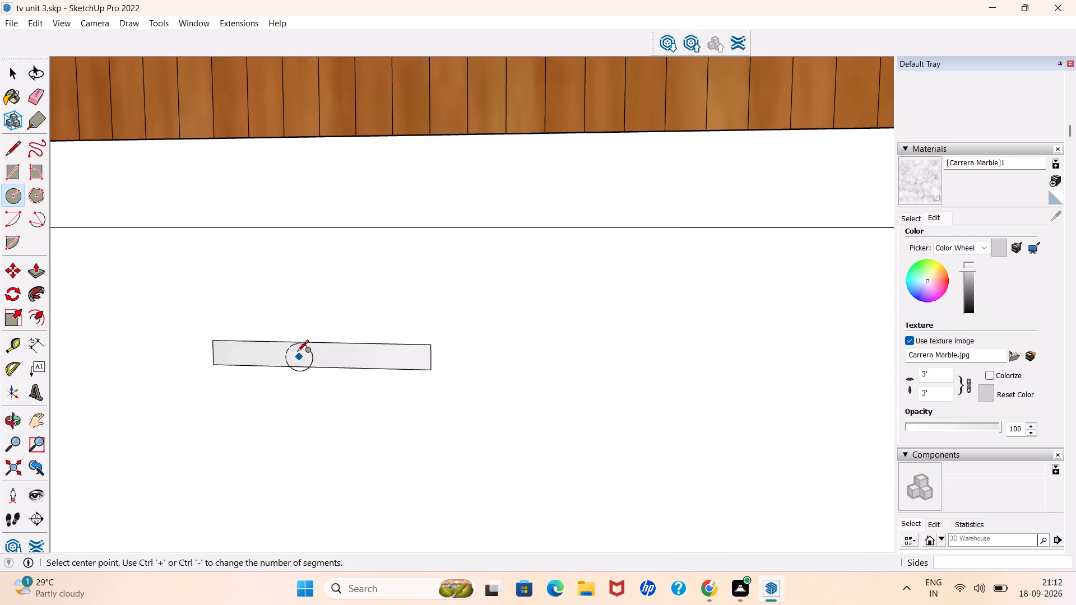
{"action": "scroll", "coordinate": [396, 367], "scroll_direction": "down", "scroll_amount": 4}
{"action": "middle_click_drag", "start_coordinate": [361, 408], "coordinate": [384, 407]}
{"action": "scroll", "coordinate": [373, 353], "scroll_direction": "up", "scroll_amount": 2}
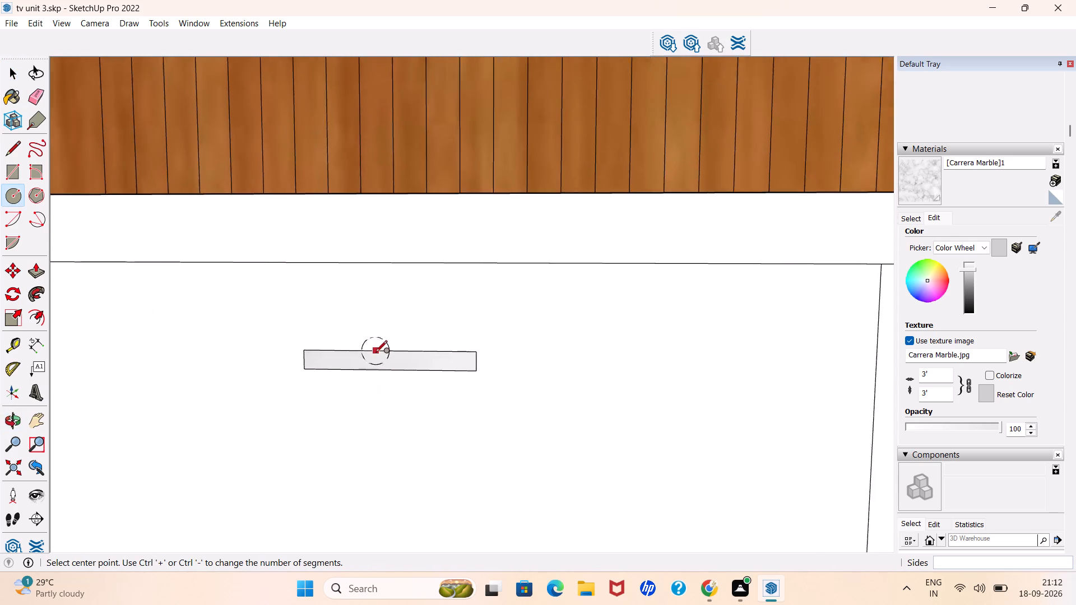
{"action": "scroll", "coordinate": [375, 353], "scroll_direction": "up", "scroll_amount": 2}
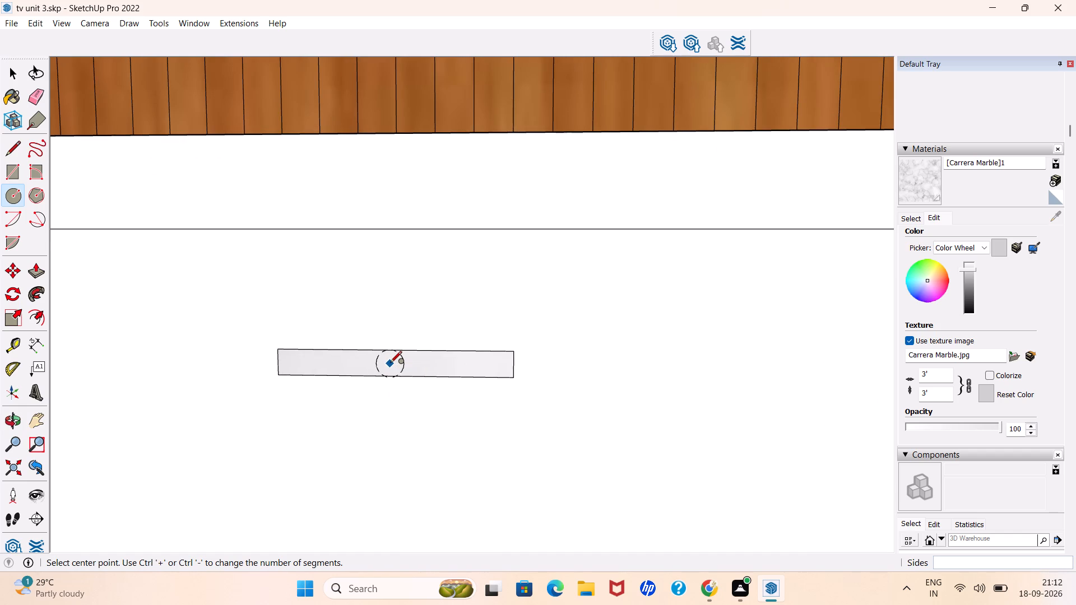
{"action": "left_click", "coordinate": [390, 364]}
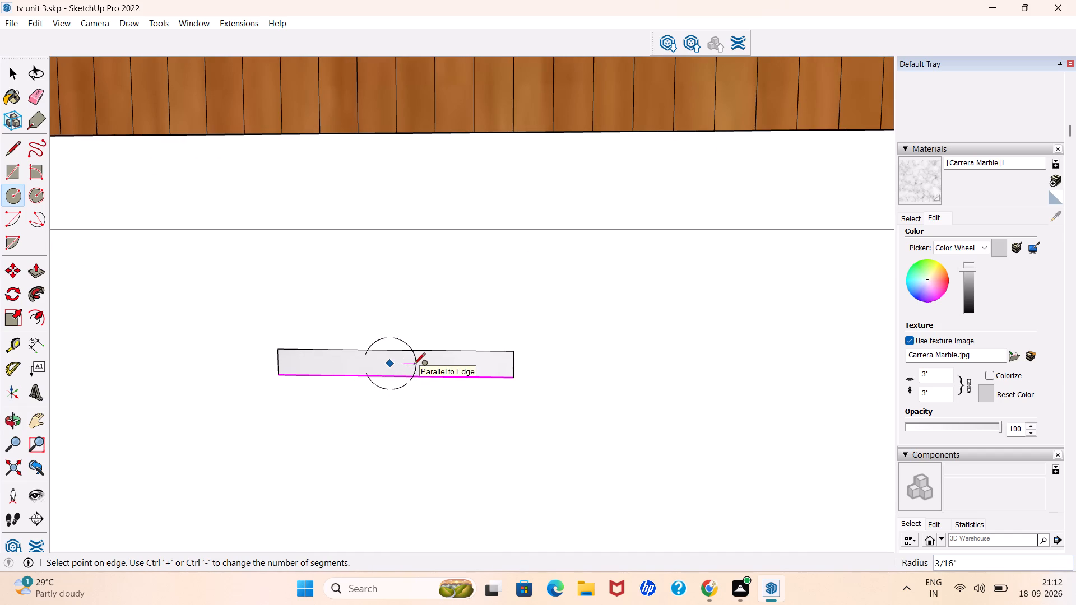
{"action": "left_click", "coordinate": [414, 365]}
{"action": "key", "text": "space"}
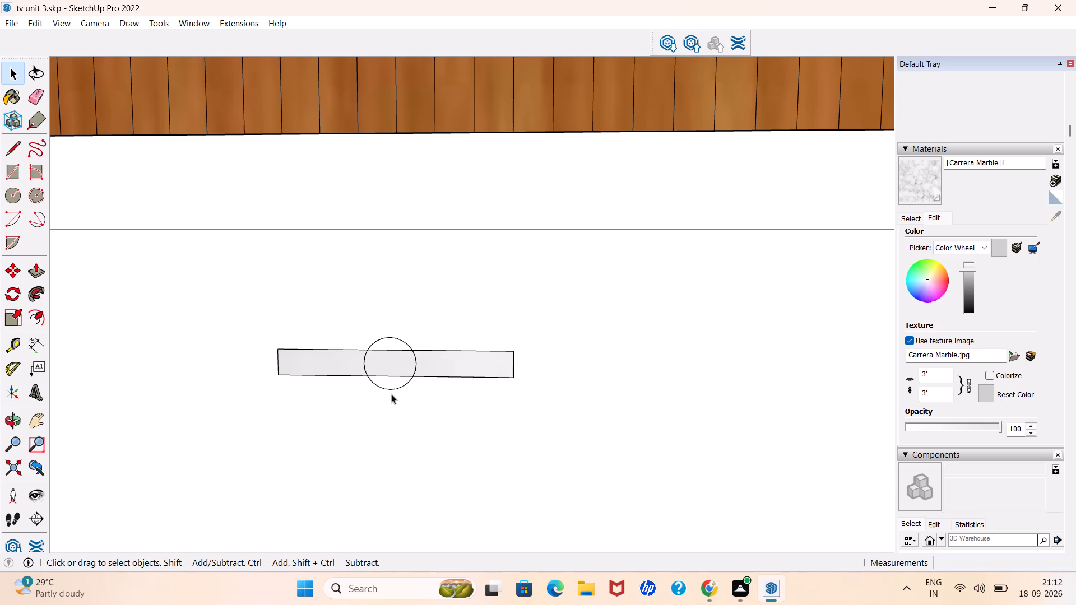
Push/Pull the circle's upper, middle and lower segments outward about 3/16" so they form one flush round knob.
{"action": "key", "text": "p"}
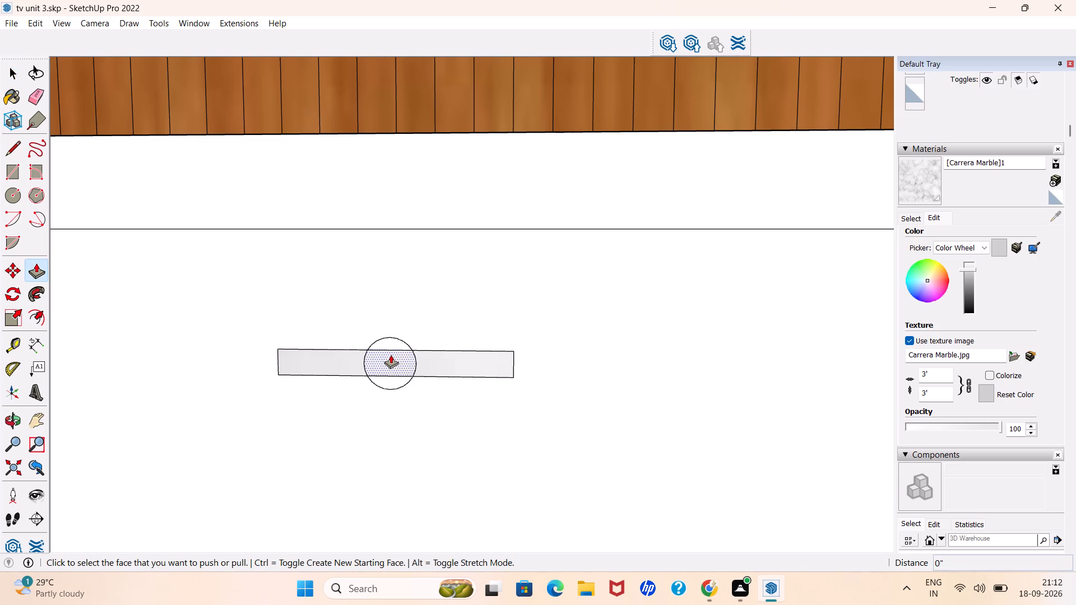
{"action": "left_click", "coordinate": [392, 343]}
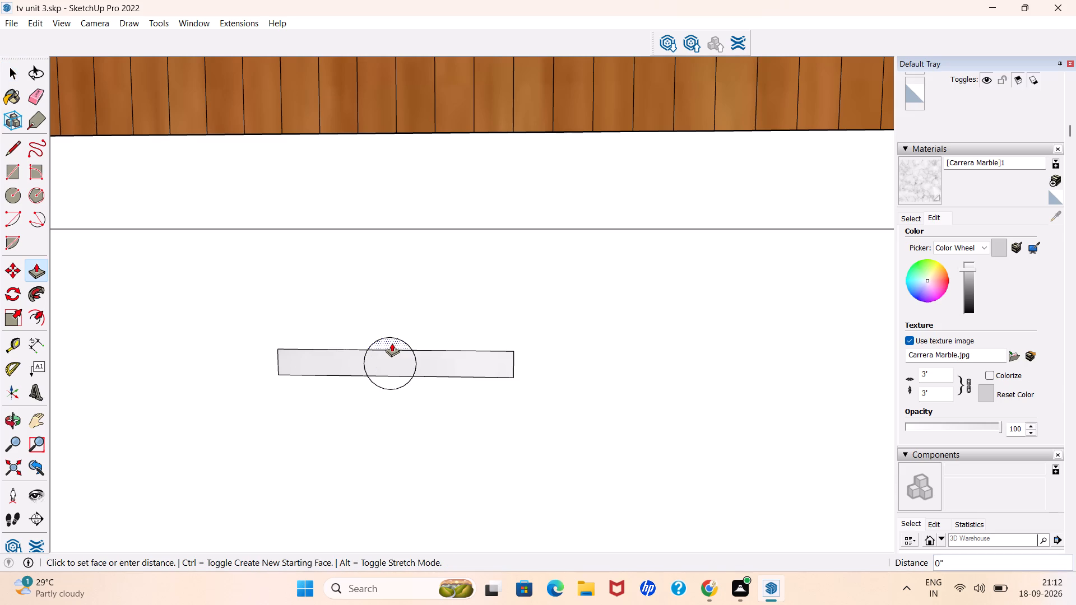
{"action": "left_click", "coordinate": [390, 348]}
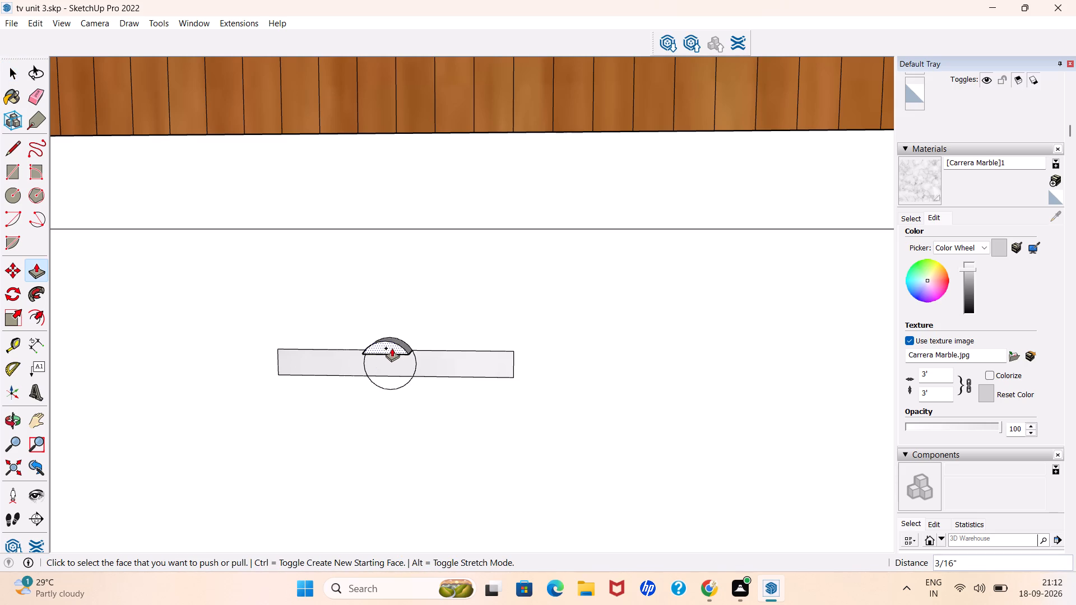
{"action": "scroll", "coordinate": [397, 364], "scroll_direction": "up", "scroll_amount": 7}
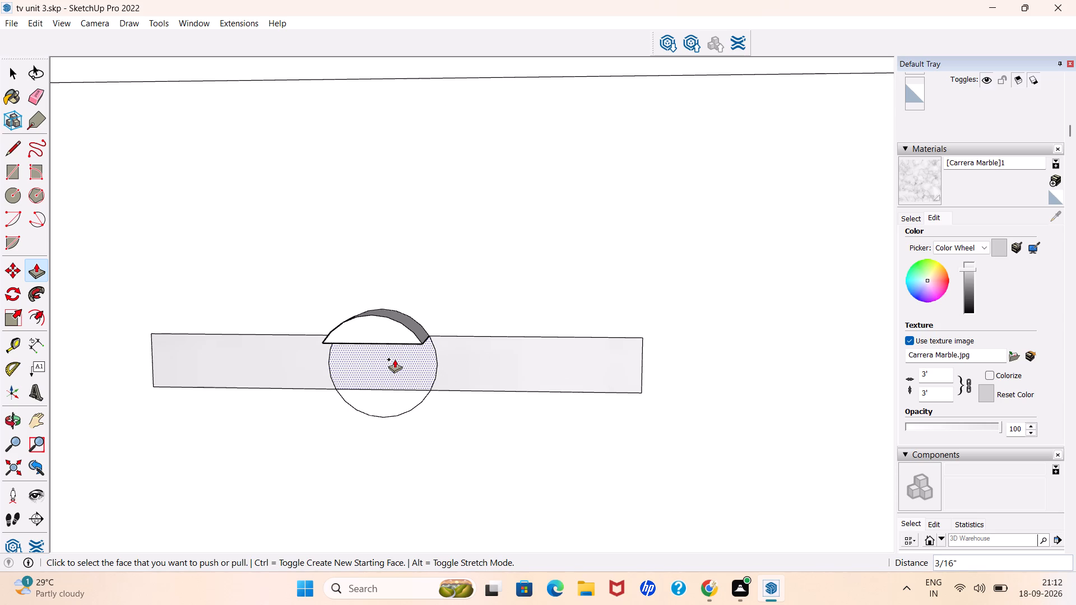
{"action": "left_click", "coordinate": [395, 359]}
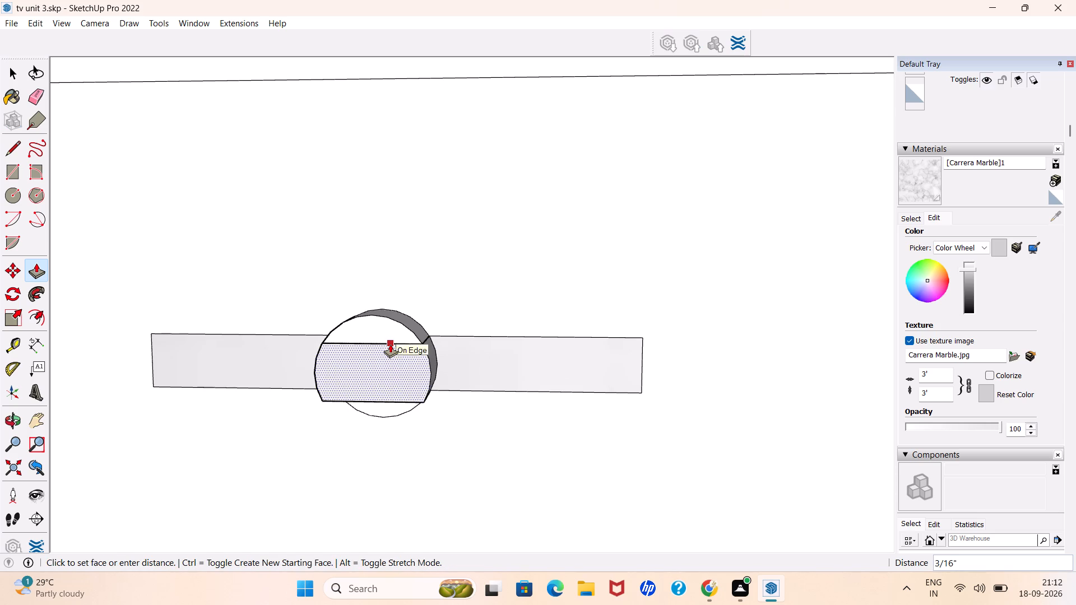
{"action": "left_click", "coordinate": [390, 344]}
{"action": "middle_click_drag", "start_coordinate": [402, 398], "coordinate": [404, 305]}
{"action": "scroll", "coordinate": [398, 396], "scroll_direction": "up", "scroll_amount": 2}
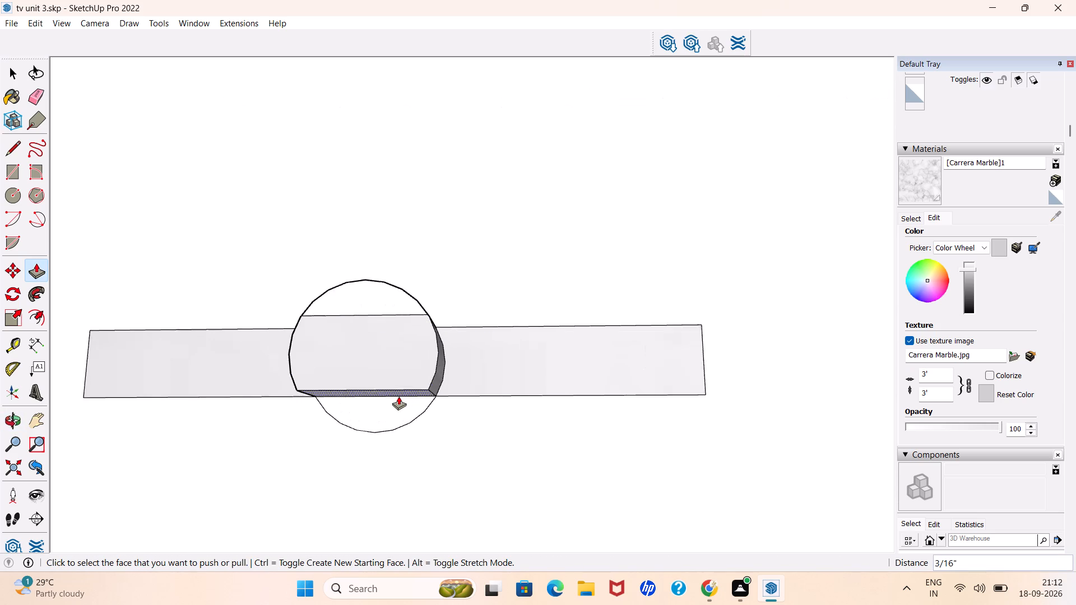
{"action": "scroll", "coordinate": [398, 396], "scroll_direction": "up", "scroll_amount": 1}
{"action": "left_click", "coordinate": [396, 403]}
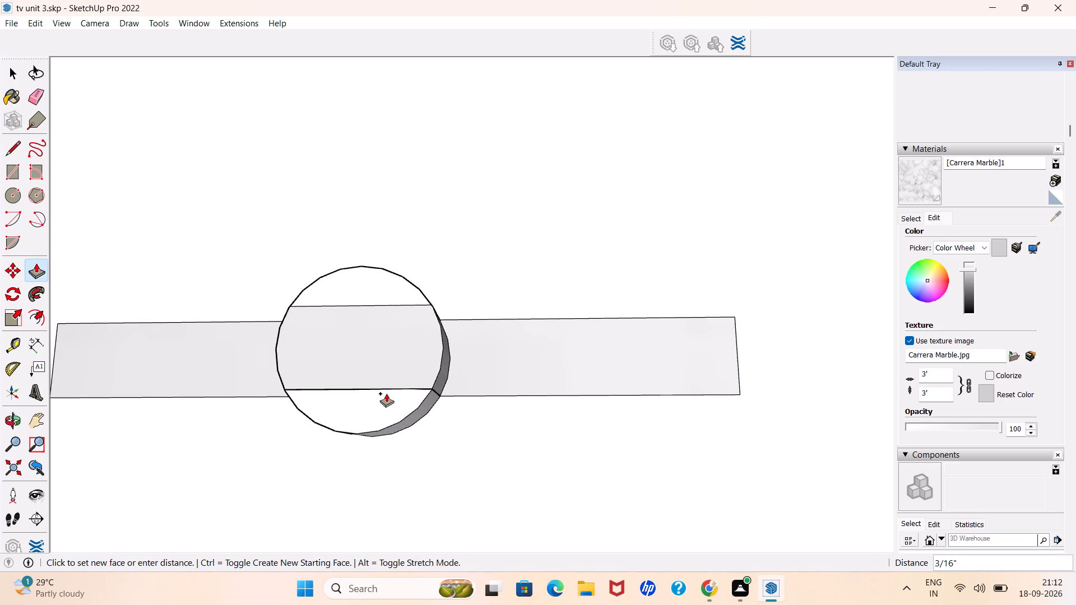
{"action": "left_click", "coordinate": [386, 386]}
{"action": "key", "text": "space"}
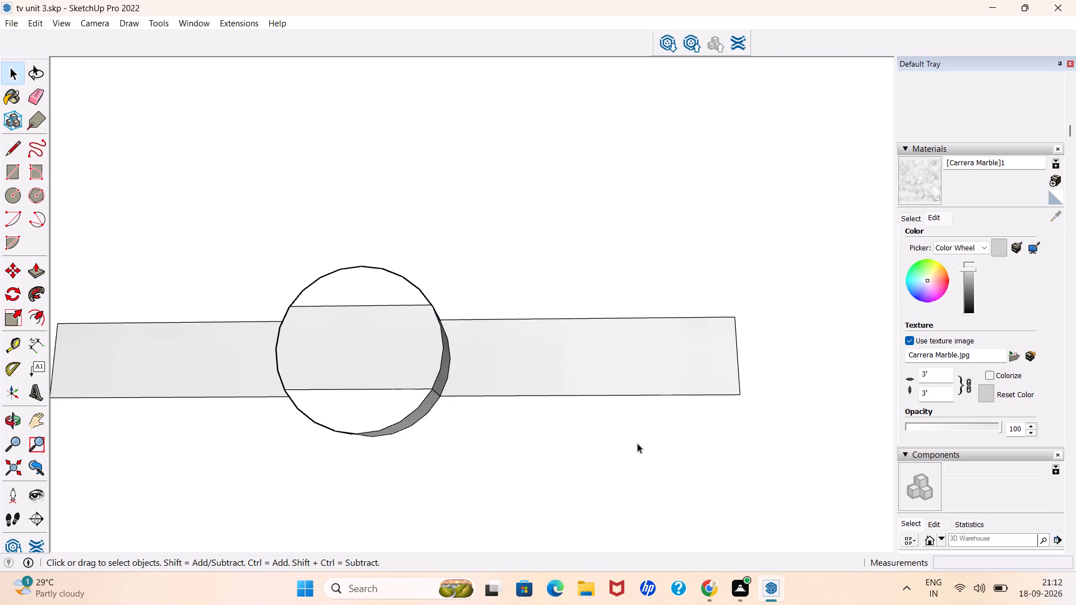
Paint the three front faces of the round knob with Granite Dark Gray from the Stone materials.
{"action": "scroll", "coordinate": [530, 432], "scroll_direction": "down", "scroll_amount": 2}
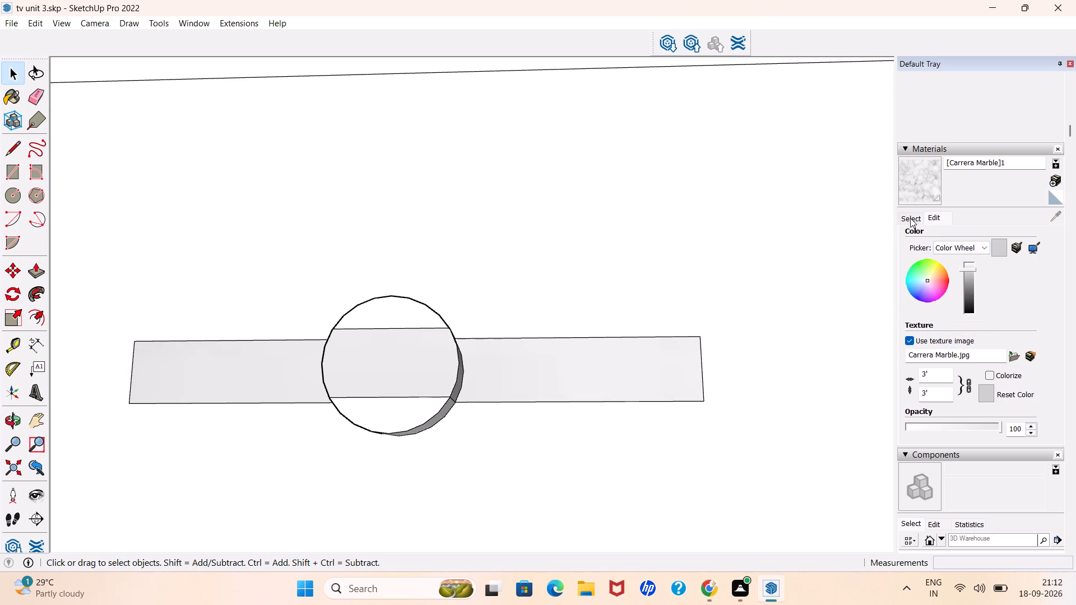
{"action": "left_click", "coordinate": [910, 218]}
{"action": "left_click", "coordinate": [984, 267]}
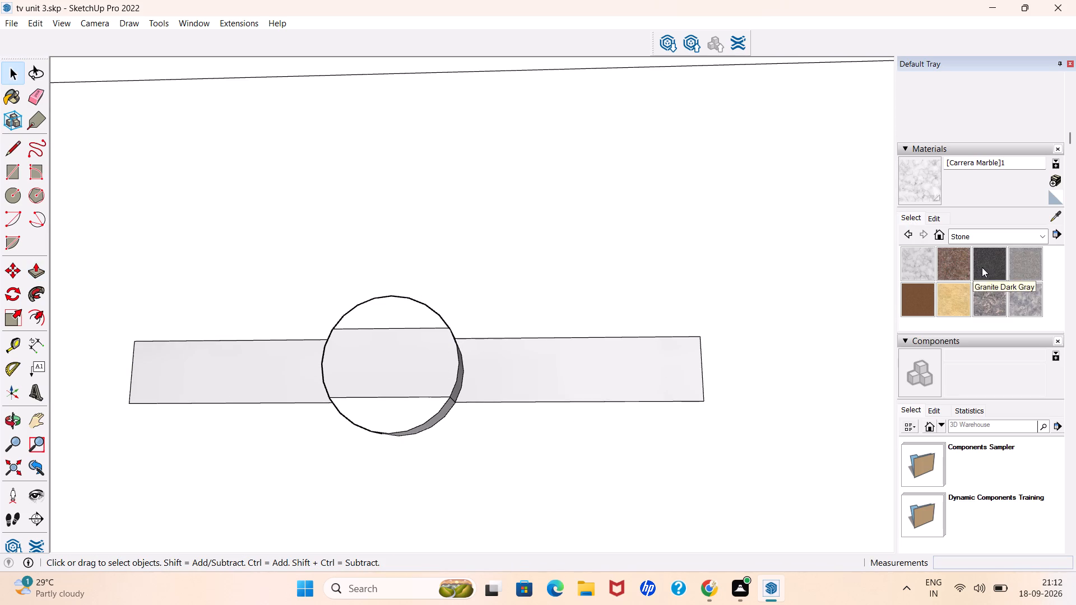
{"action": "left_click", "coordinate": [419, 382]}
{"action": "left_click", "coordinate": [405, 318]}
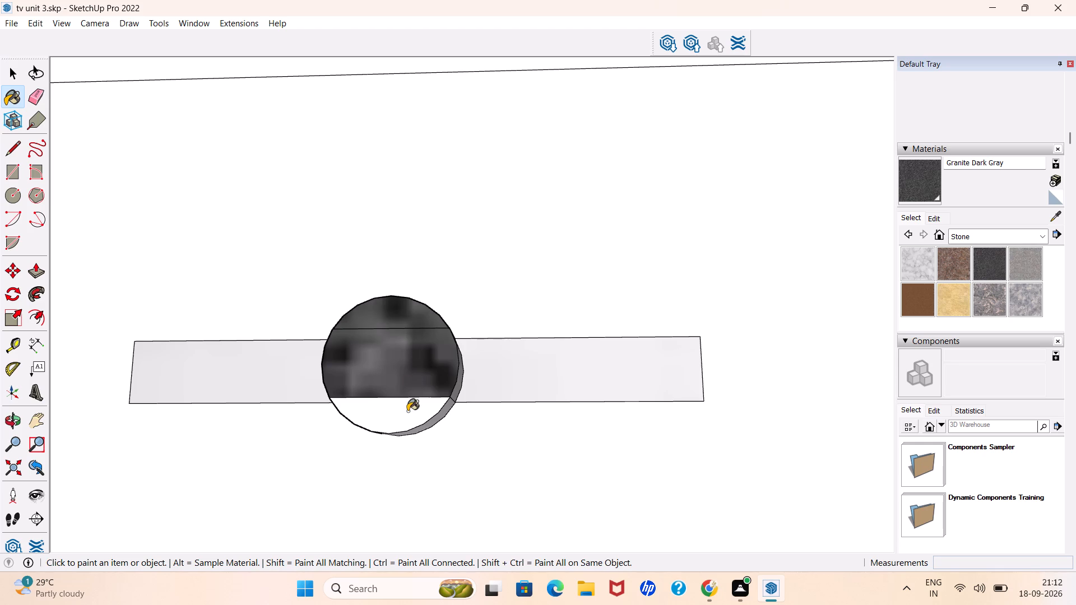
{"action": "left_click", "coordinate": [407, 411]}
{"action": "scroll", "coordinate": [368, 416], "scroll_direction": "down", "scroll_amount": 10}
{"action": "scroll", "coordinate": [399, 461], "scroll_direction": "down", "scroll_amount": 5}
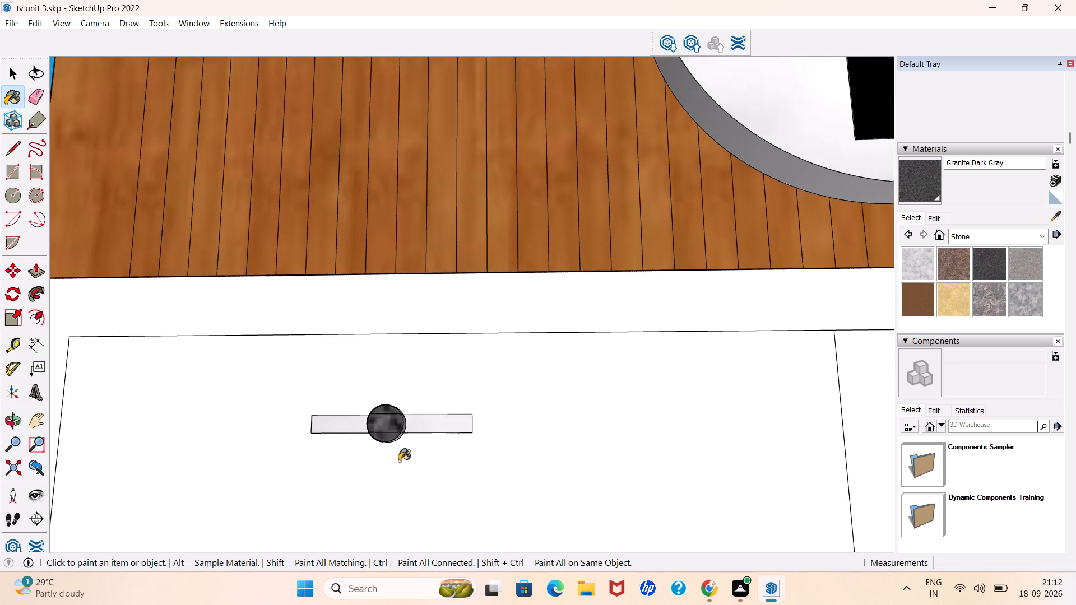
Delete the two horizontal lines crossing the front face of the round knob on the drawer beside the rounded end.
{"action": "key", "text": "space"}
{"action": "scroll", "coordinate": [378, 420], "scroll_direction": "down", "scroll_amount": 1}
{"action": "scroll", "coordinate": [386, 422], "scroll_direction": "up", "scroll_amount": 9}
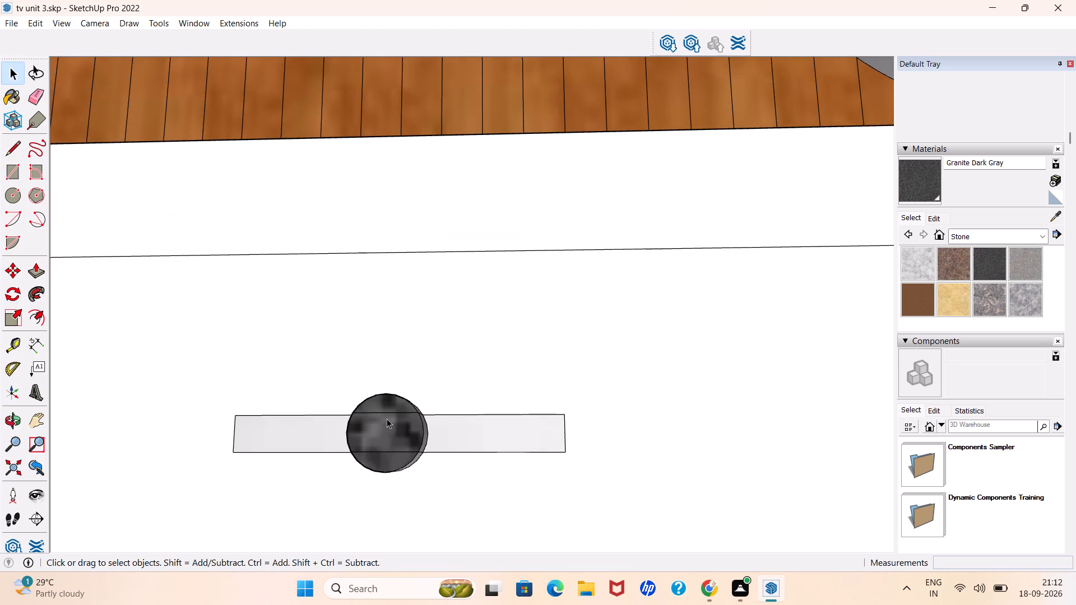
{"action": "left_click", "coordinate": [385, 413]}
{"action": "key", "text": "Delete"}
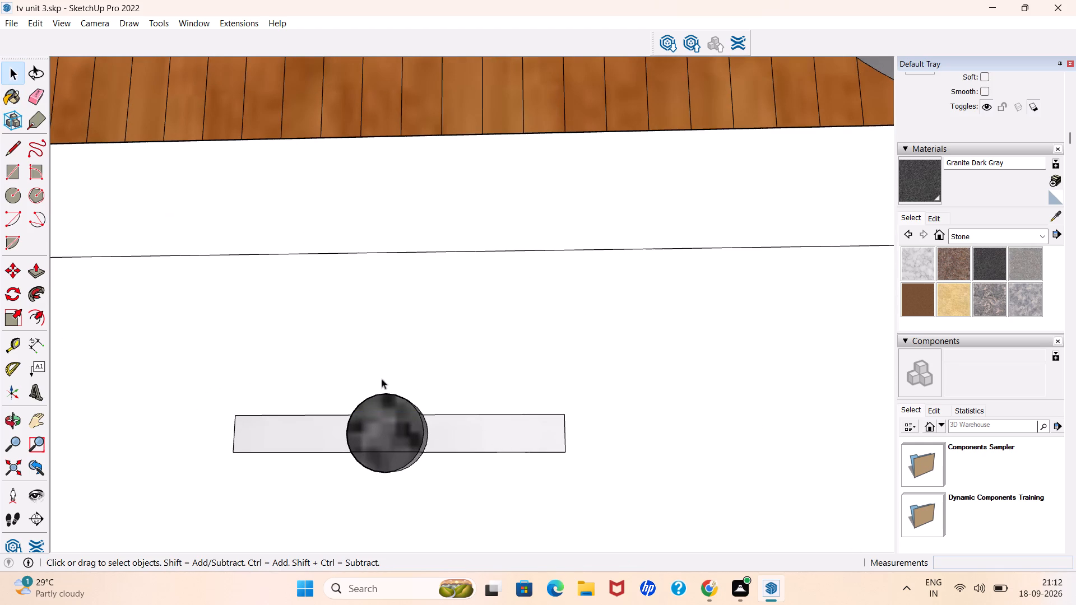
{"action": "scroll", "coordinate": [405, 473], "scroll_direction": "up", "scroll_amount": 3}
{"action": "left_click", "coordinate": [389, 444]}
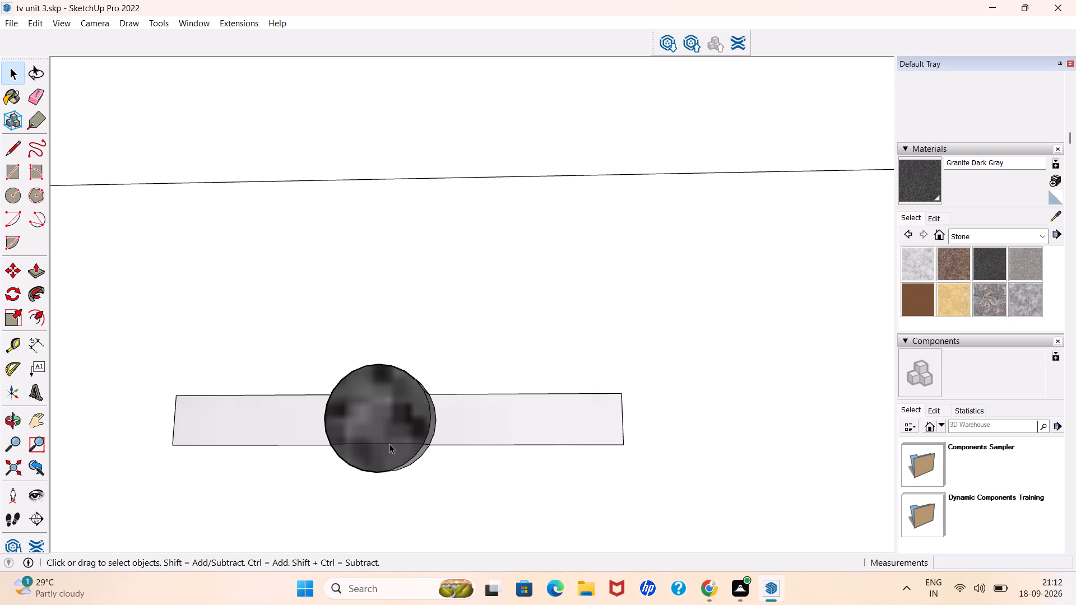
{"action": "key", "text": "Delete"}
Copy the whole round knob, front and side faces included, one drawer width (about 8 1/8") along to the second drawer's handle.
{"action": "scroll", "coordinate": [400, 436], "scroll_direction": "down", "scroll_amount": 4}
{"action": "double_click", "coordinate": [401, 436]}
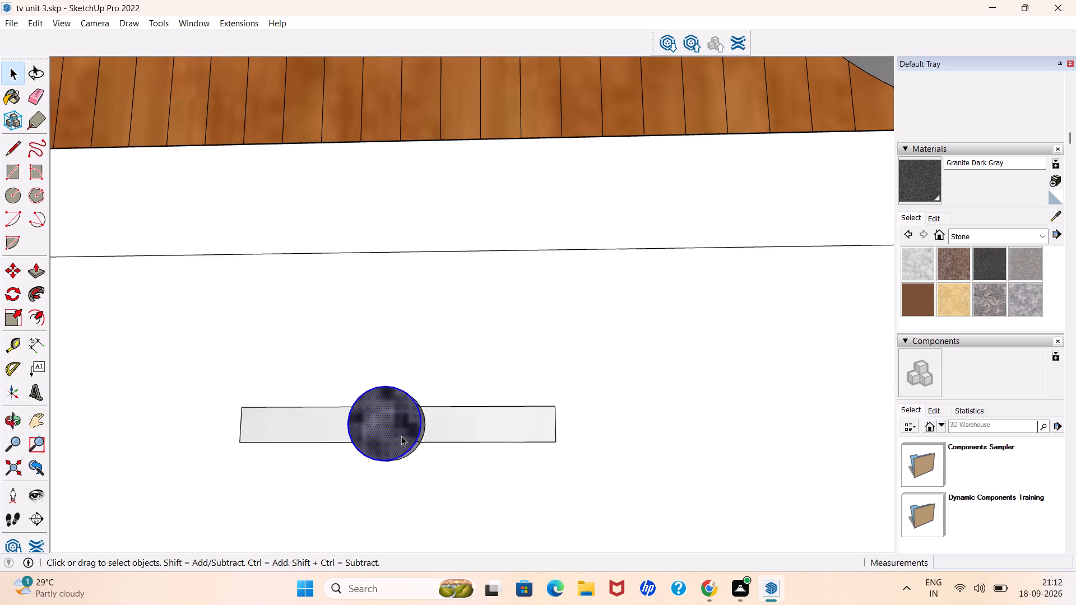
{"action": "middle_click_drag", "start_coordinate": [416, 416], "coordinate": [244, 505]}
{"action": "scroll", "coordinate": [445, 402], "scroll_direction": "up", "scroll_amount": 3}
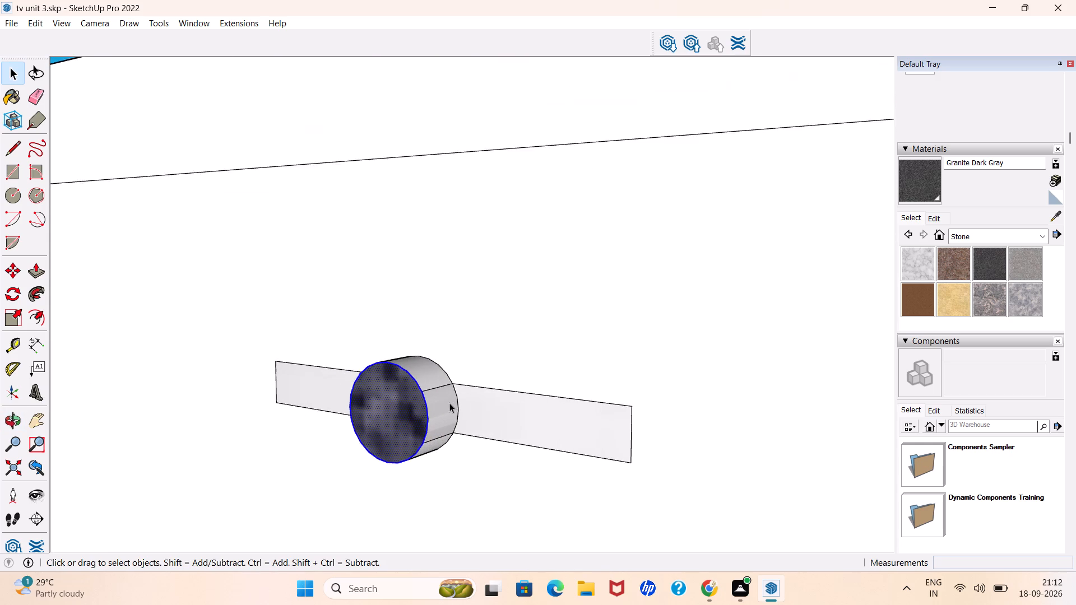
{"action": "scroll", "coordinate": [449, 403], "scroll_direction": "up", "scroll_amount": 3}
{"action": "double_click", "coordinate": [447, 417], "text": "ctrl"}
{"action": "double_click", "coordinate": [429, 369], "text": "ctrl"}
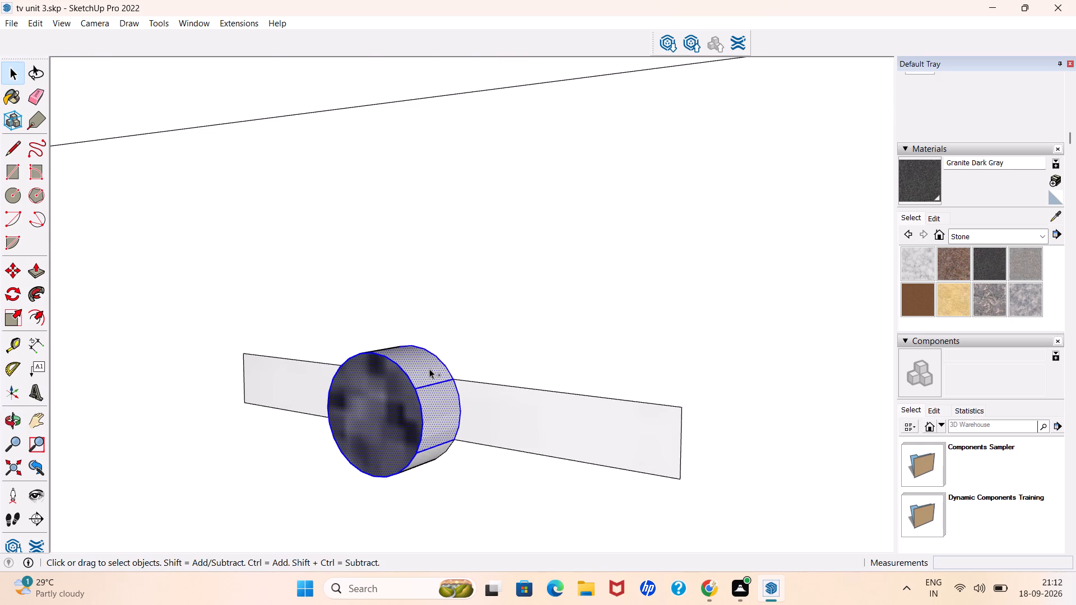
{"action": "double_click", "coordinate": [432, 460], "text": "ctrl"}
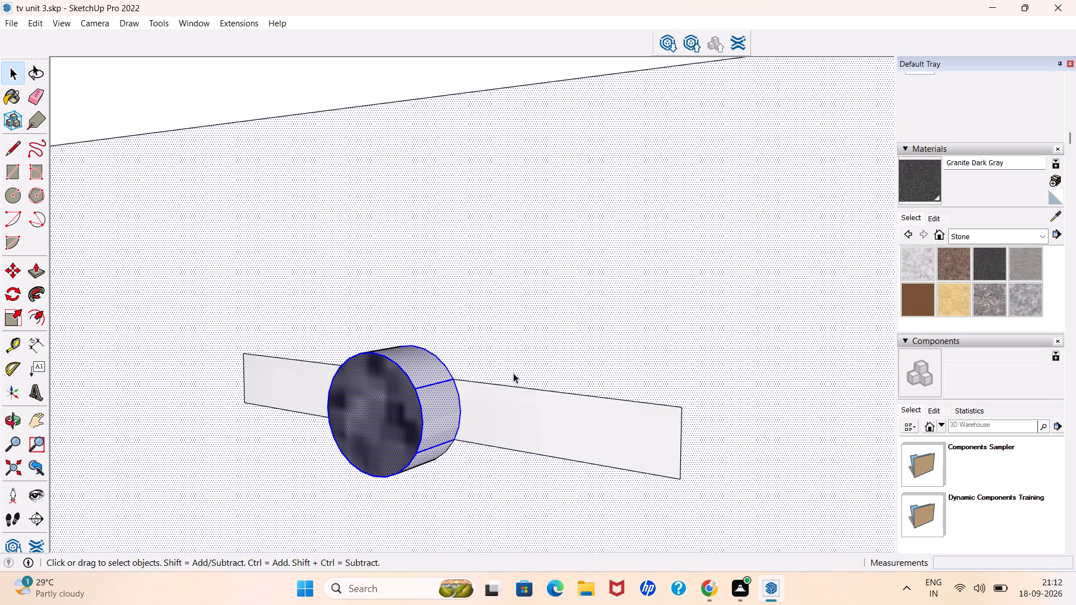
{"action": "left_click", "coordinate": [541, 360], "text": "shift"}
{"action": "scroll", "coordinate": [532, 372], "scroll_direction": "down", "scroll_amount": 5}
{"action": "middle_click_drag", "start_coordinate": [431, 443], "coordinate": [569, 501]}
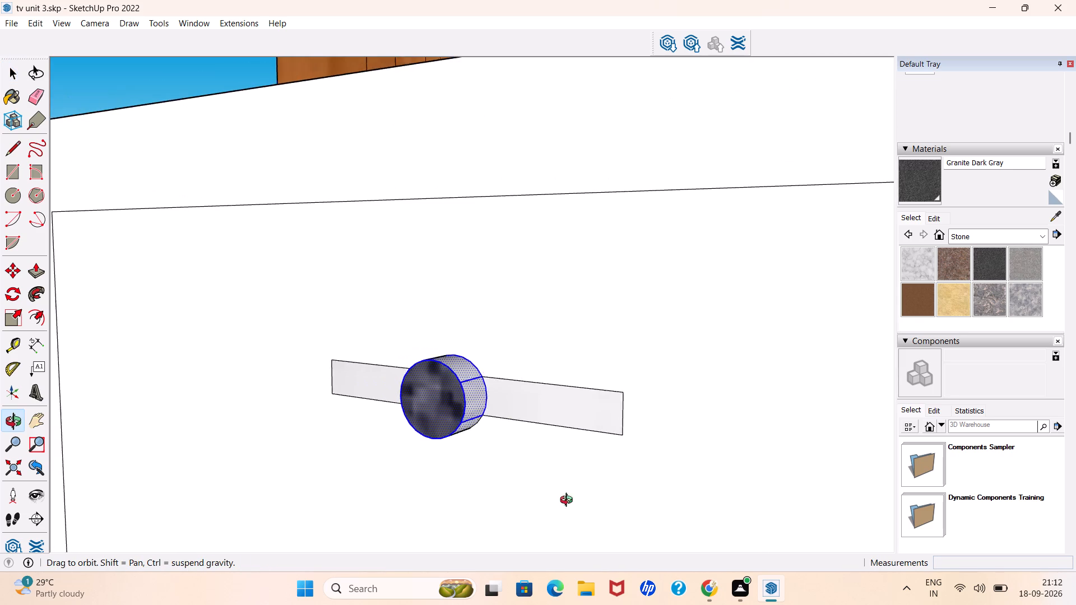
{"action": "middle_click_drag", "start_coordinate": [569, 501], "coordinate": [891, 442]}
{"action": "scroll", "coordinate": [449, 462], "scroll_direction": "up", "scroll_amount": 2}
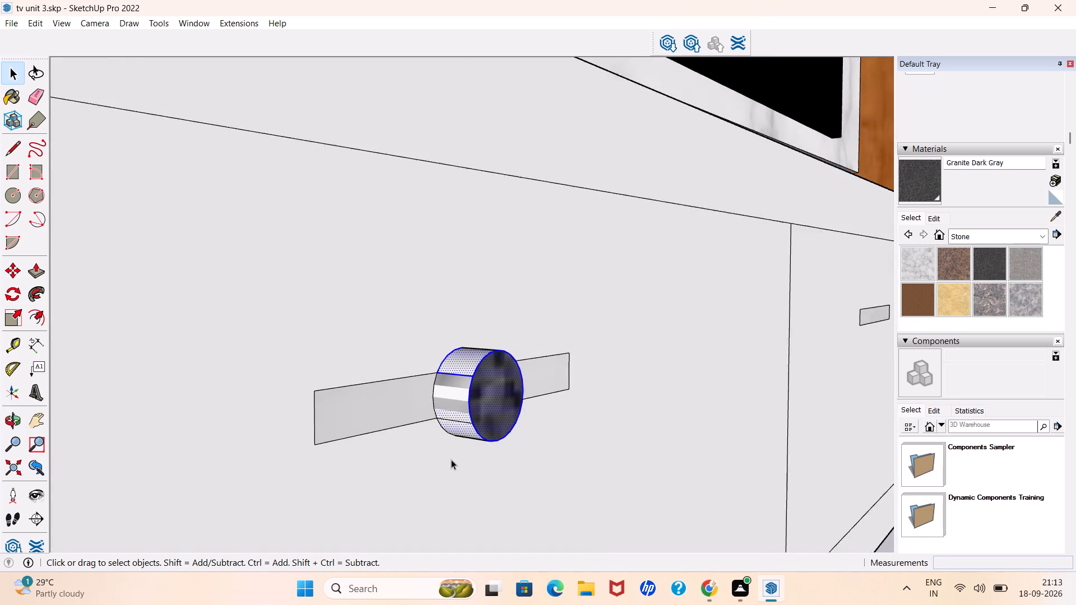
{"action": "scroll", "coordinate": [451, 459], "scroll_direction": "up", "scroll_amount": 6}
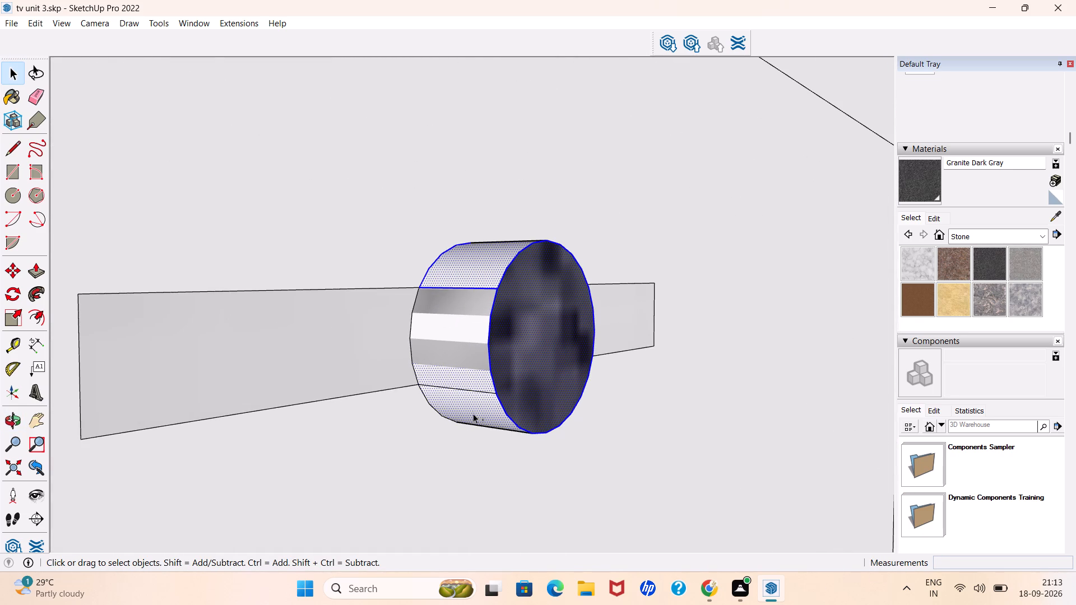
{"action": "double_click", "coordinate": [473, 413], "text": "ctrl"}
{"action": "double_click", "coordinate": [463, 359], "text": "ctrl"}
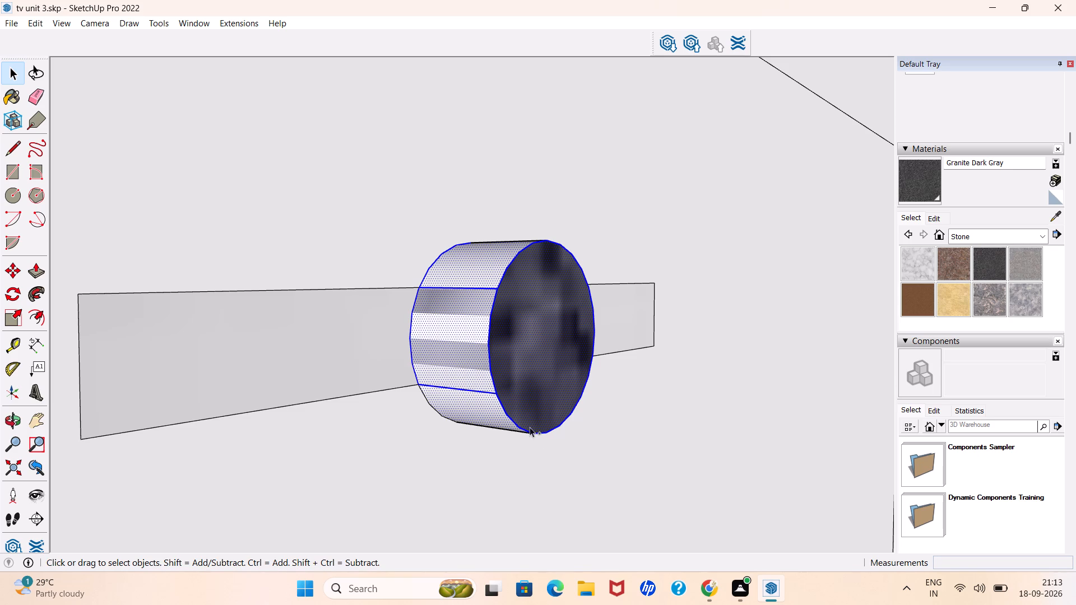
{"action": "left_click", "coordinate": [481, 406], "text": "ctrl"}
{"action": "left_click", "coordinate": [481, 406], "text": "ctrl"}
{"action": "scroll", "coordinate": [436, 402], "scroll_direction": "down", "scroll_amount": 5}
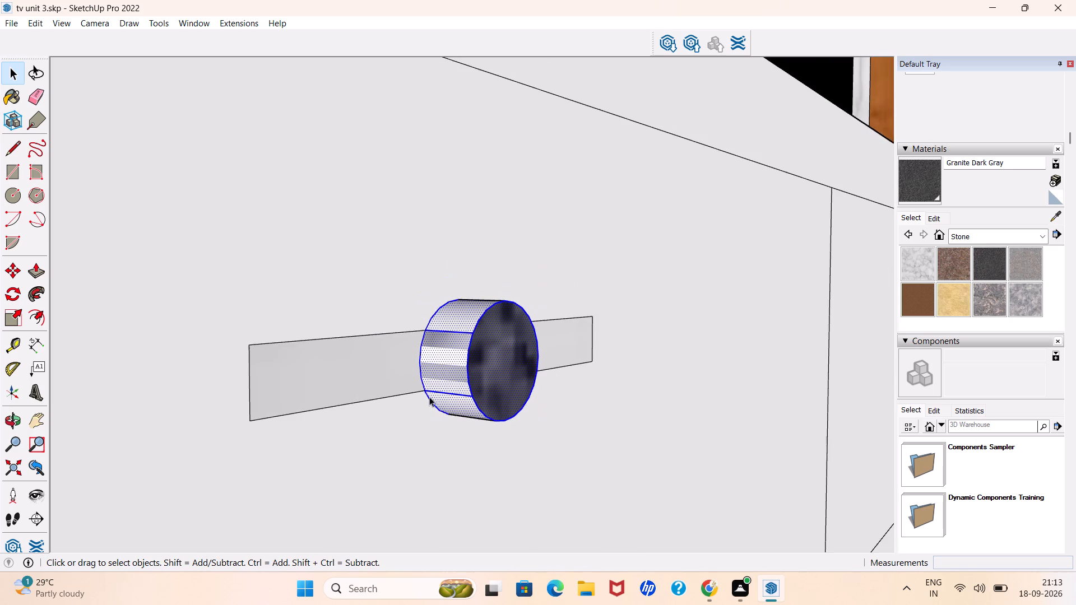
{"action": "middle_click_drag", "start_coordinate": [471, 473], "coordinate": [318, 440]}
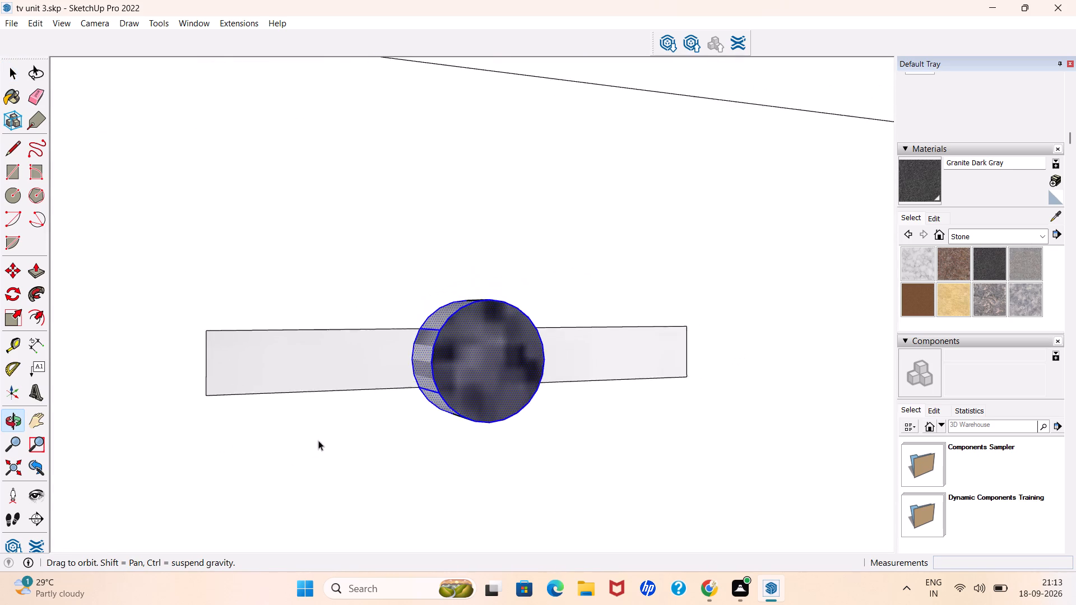
{"action": "middle_click_drag", "start_coordinate": [318, 440], "coordinate": [318, 446]}
{"action": "scroll", "coordinate": [297, 427], "scroll_direction": "down", "scroll_amount": 15}
{"action": "middle_click_drag", "start_coordinate": [579, 416], "coordinate": [573, 420]}
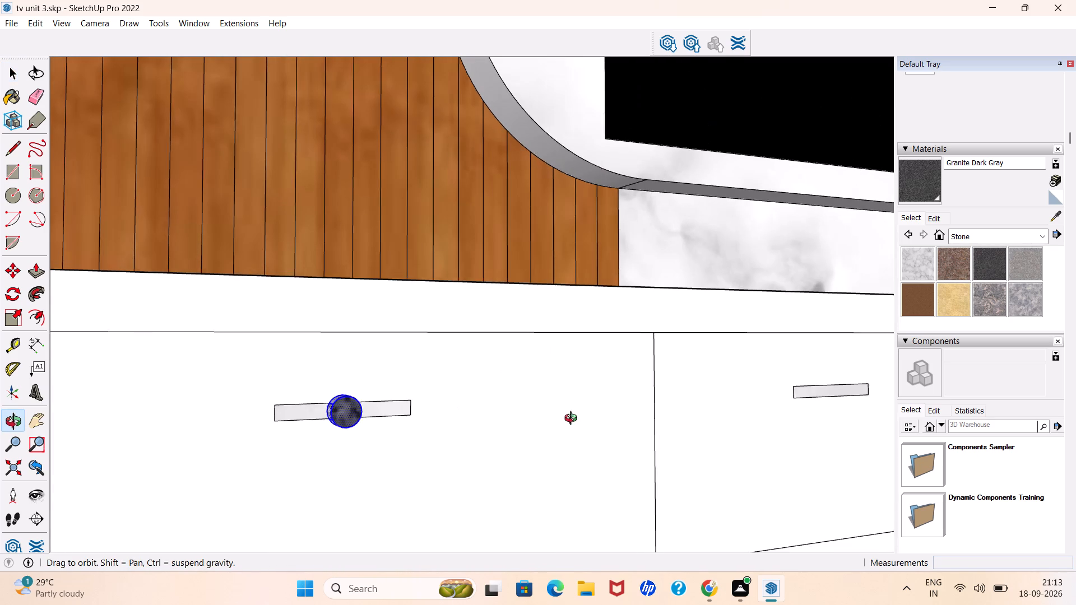
{"action": "middle_click_drag", "start_coordinate": [573, 420], "coordinate": [477, 423]}
{"action": "key", "text": "m"}
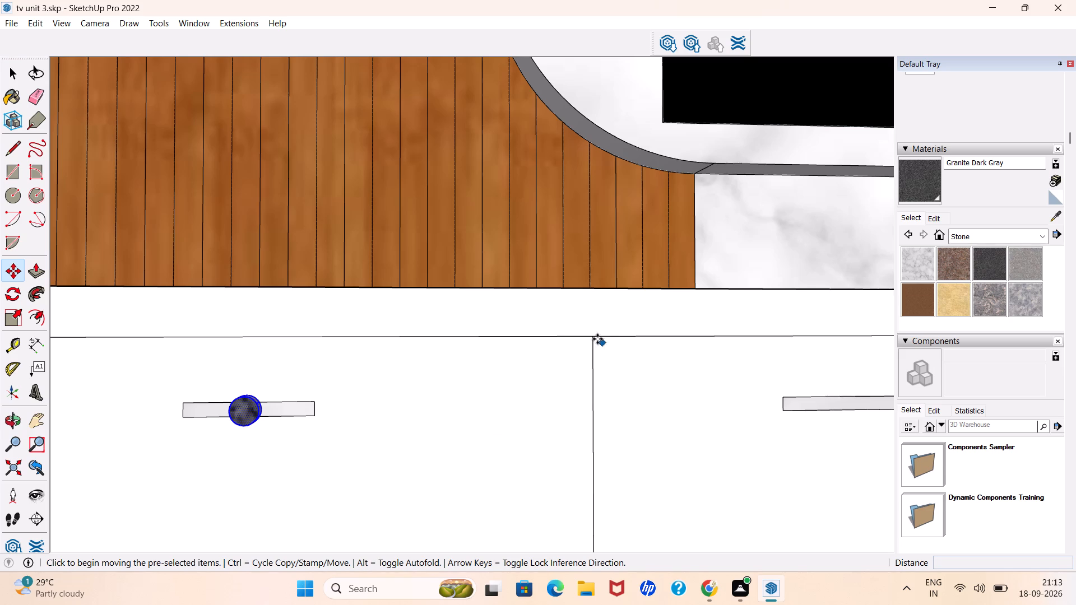
{"action": "left_click", "coordinate": [593, 337]}
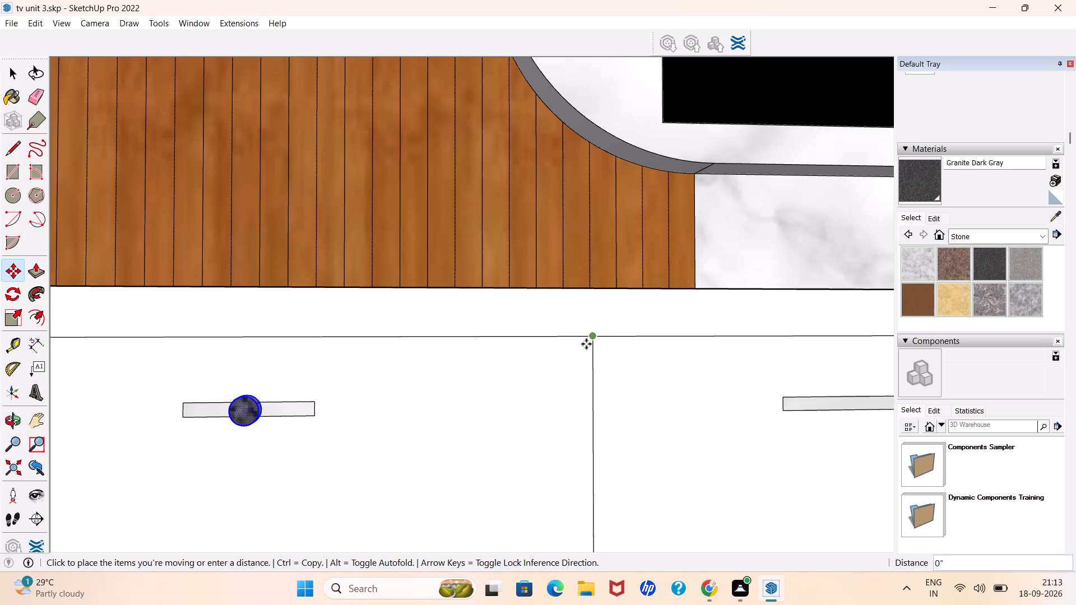
{"action": "scroll", "coordinate": [500, 366], "scroll_direction": "down", "scroll_amount": 12}
{"action": "scroll", "coordinate": [685, 373], "scroll_direction": "up", "scroll_amount": 3}
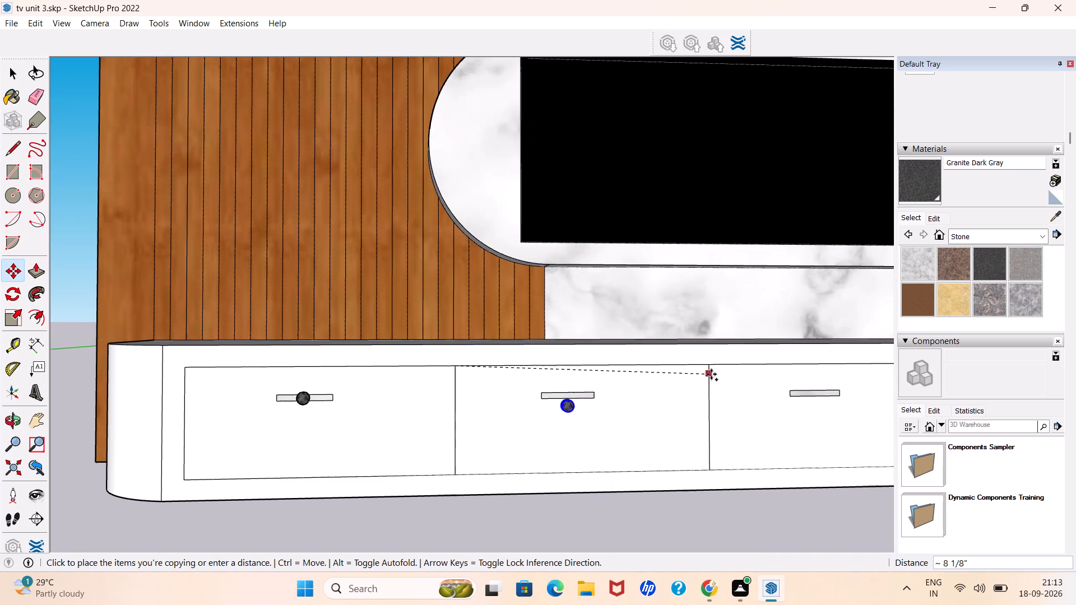
{"action": "left_click", "coordinate": [708, 367]}
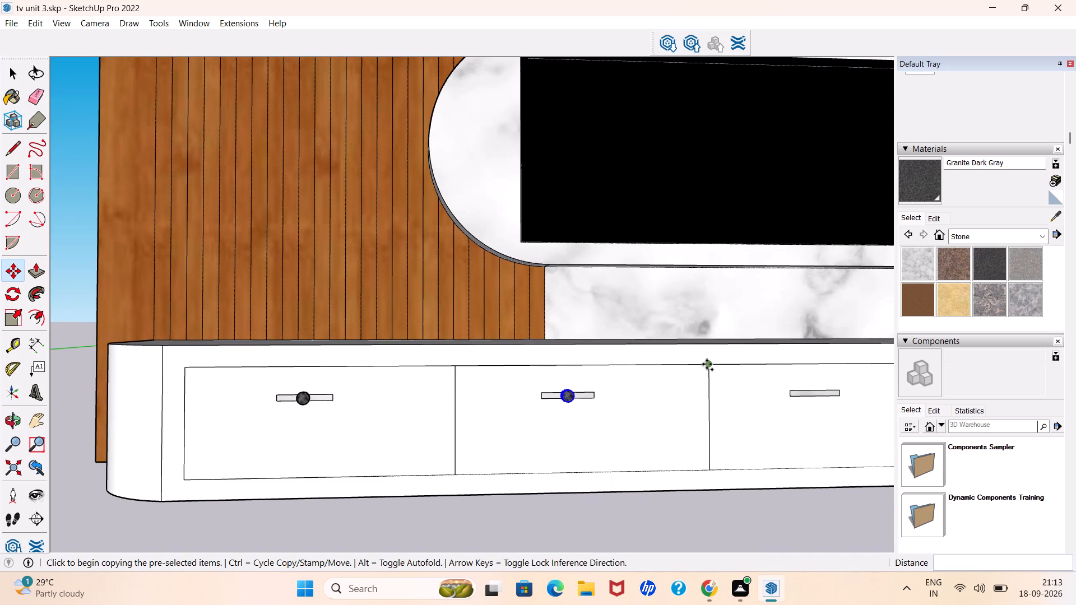
Copy the selected knob another drawer width, about 8 1/8", onto the middle drawer's handle.
{"action": "left_click", "coordinate": [708, 364]}
{"action": "scroll", "coordinate": [499, 425], "scroll_direction": "down", "scroll_amount": 5}
{"action": "scroll", "coordinate": [816, 389], "scroll_direction": "up", "scroll_amount": 3}
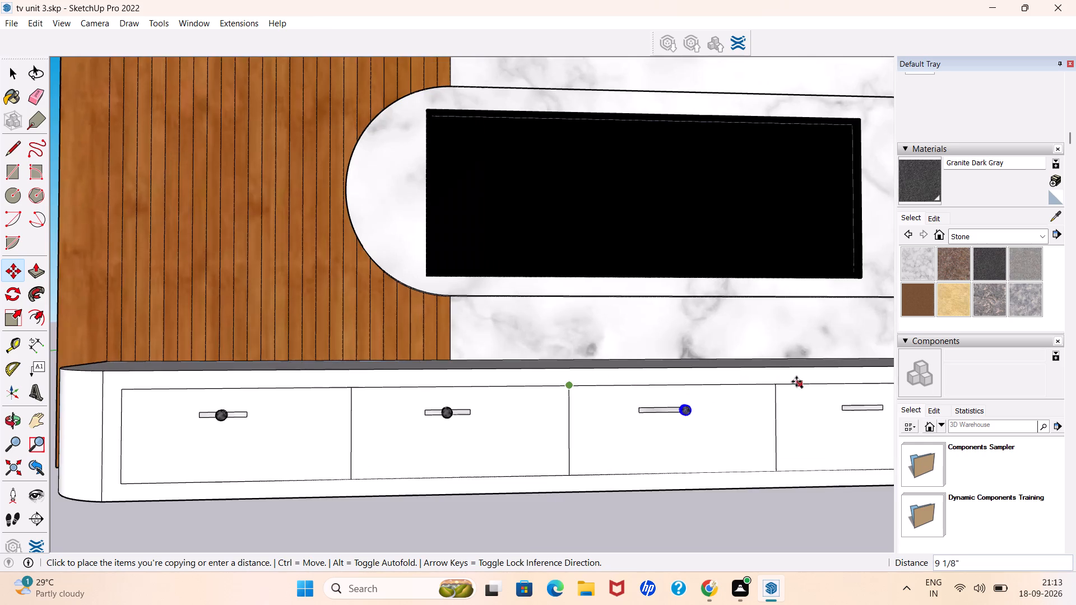
{"action": "scroll", "coordinate": [796, 381], "scroll_direction": "up", "scroll_amount": 4}
{"action": "left_click", "coordinate": [768, 388]}
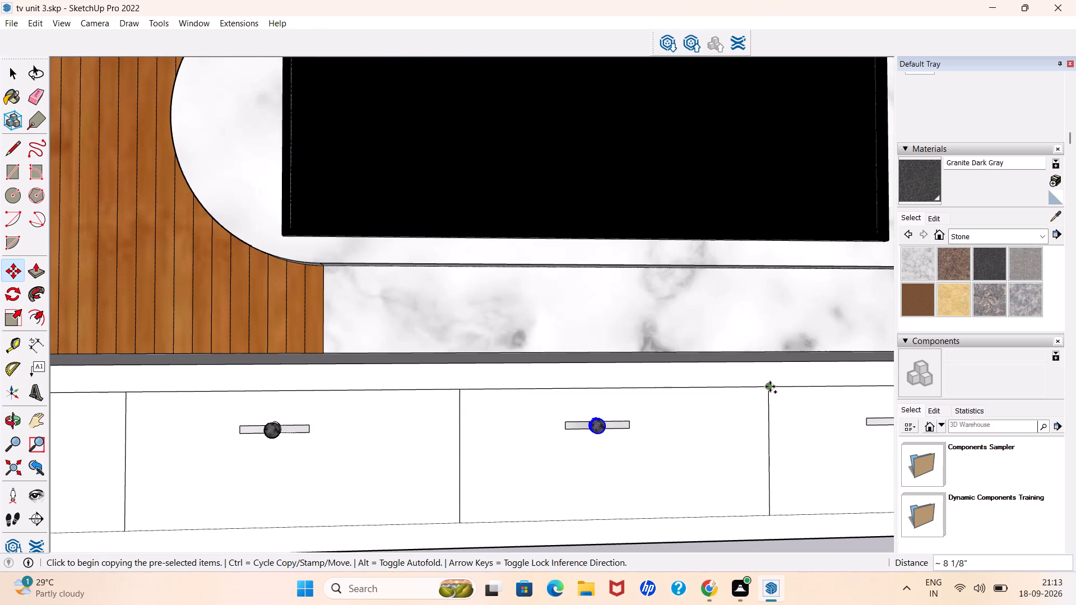
Copy the selected knob another drawer width, about 8 1/8", onto the fourth drawer's handle.
{"action": "left_click", "coordinate": [768, 387]}
{"action": "scroll", "coordinate": [522, 453], "scroll_direction": "down", "scroll_amount": 10}
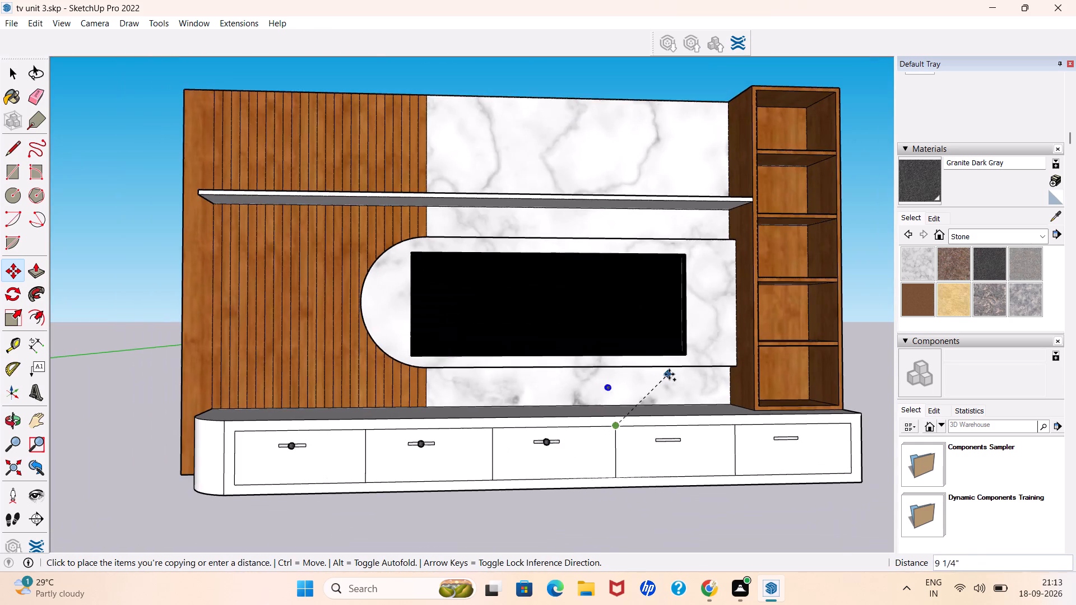
{"action": "scroll", "coordinate": [670, 374], "scroll_direction": "up", "scroll_amount": 4}
{"action": "scroll", "coordinate": [781, 455], "scroll_direction": "up", "scroll_amount": 4}
{"action": "left_click", "coordinate": [757, 441]}
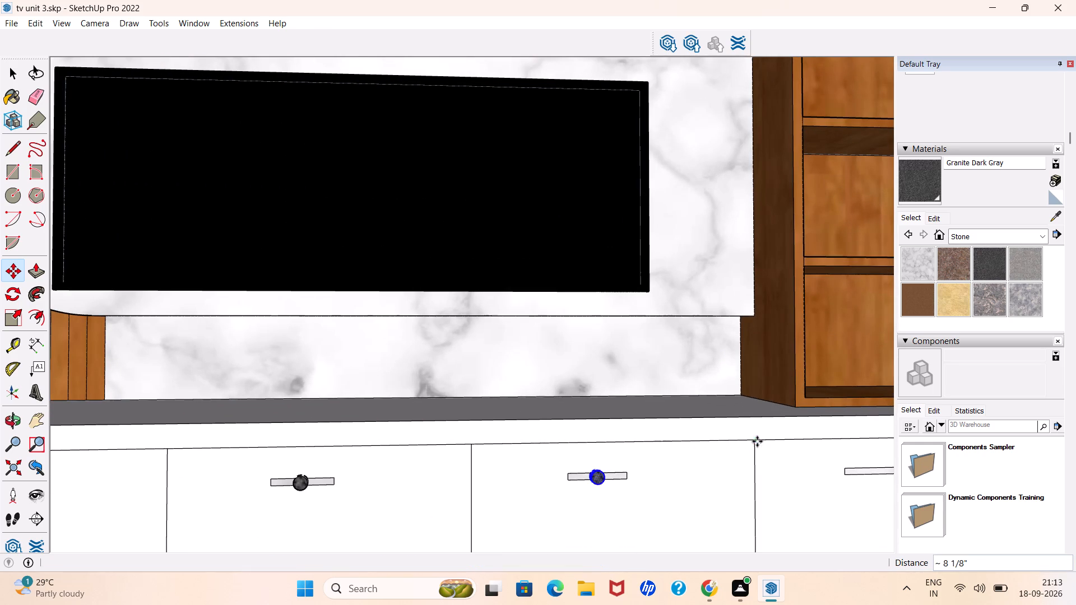
Copy the knob onto the last drawer's handle below the open shelves, using the drawer's top corners as reference, and clear the selection.
{"action": "left_click", "coordinate": [755, 440]}
{"action": "scroll", "coordinate": [654, 454], "scroll_direction": "down", "scroll_amount": 5}
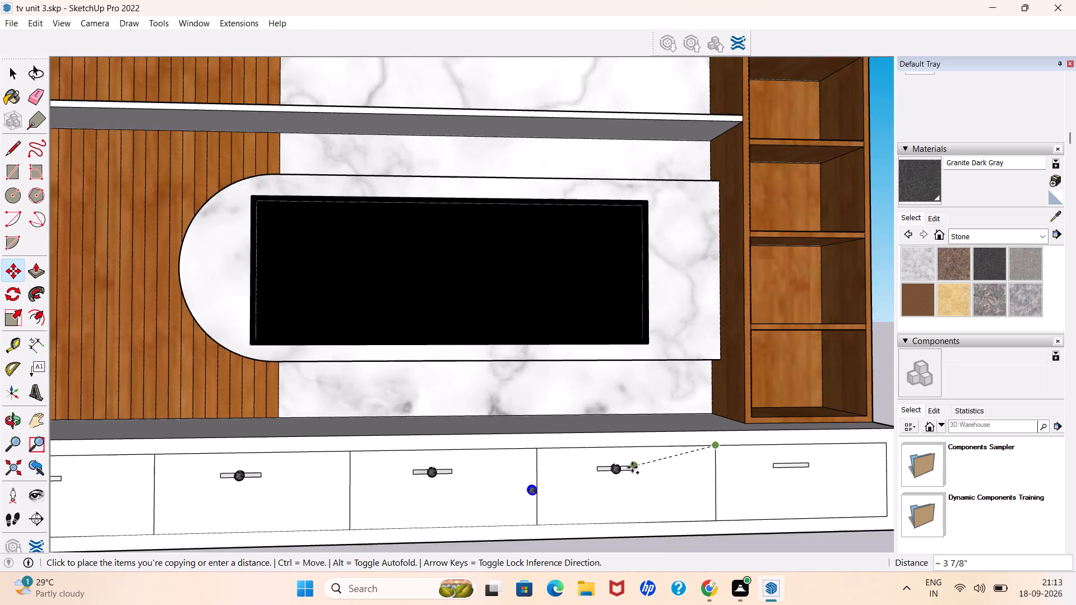
{"action": "scroll", "coordinate": [632, 467], "scroll_direction": "down", "scroll_amount": 4}
{"action": "scroll", "coordinate": [810, 450], "scroll_direction": "up", "scroll_amount": 7}
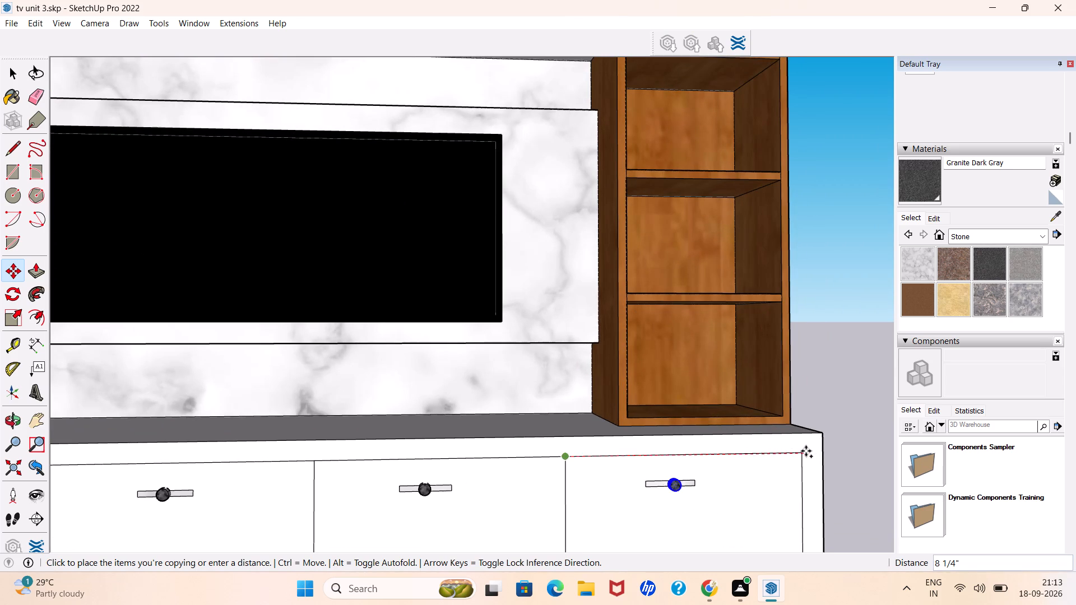
{"action": "left_click", "coordinate": [803, 452]}
{"action": "key", "text": "space"}
{"action": "scroll", "coordinate": [628, 506], "scroll_direction": "down", "scroll_amount": 2}
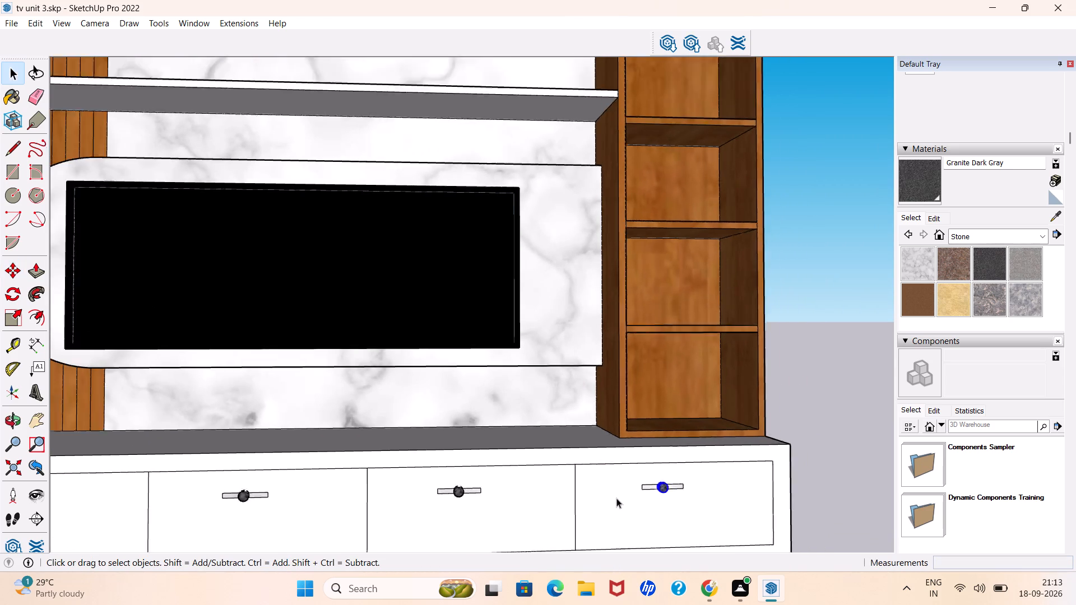
{"action": "scroll", "coordinate": [616, 498], "scroll_direction": "down", "scroll_amount": 3}
{"action": "left_click", "coordinate": [815, 498]}
Inspect the knobs on the drawer handles up close along the cabinet, and the whole TV unit.
{"action": "scroll", "coordinate": [623, 365], "scroll_direction": "down", "scroll_amount": 4}
{"action": "scroll", "coordinate": [642, 422], "scroll_direction": "up", "scroll_amount": 6}
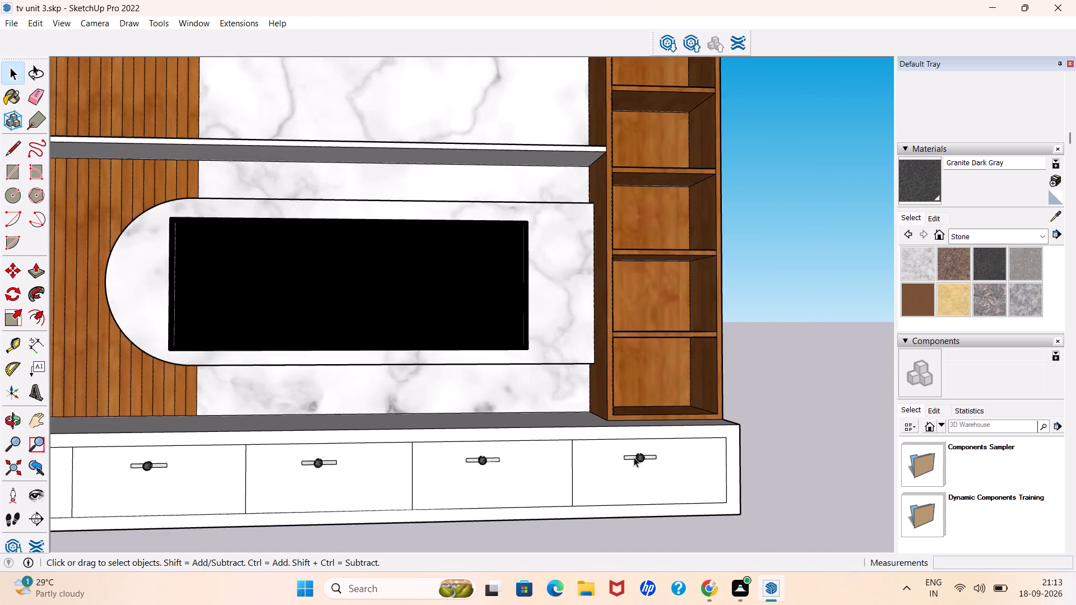
{"action": "scroll", "coordinate": [634, 457], "scroll_direction": "up", "scroll_amount": 16}
{"action": "scroll", "coordinate": [640, 454], "scroll_direction": "up", "scroll_amount": 9}
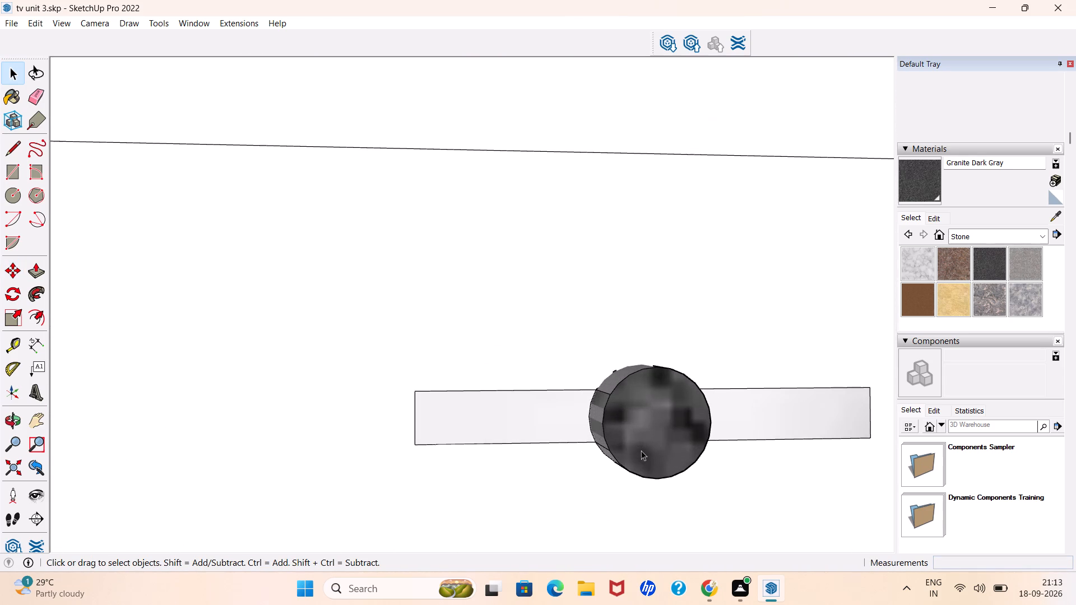
{"action": "middle_click_drag", "start_coordinate": [627, 426], "coordinate": [745, 510]}
{"action": "scroll", "coordinate": [578, 384], "scroll_direction": "down", "scroll_amount": 8}
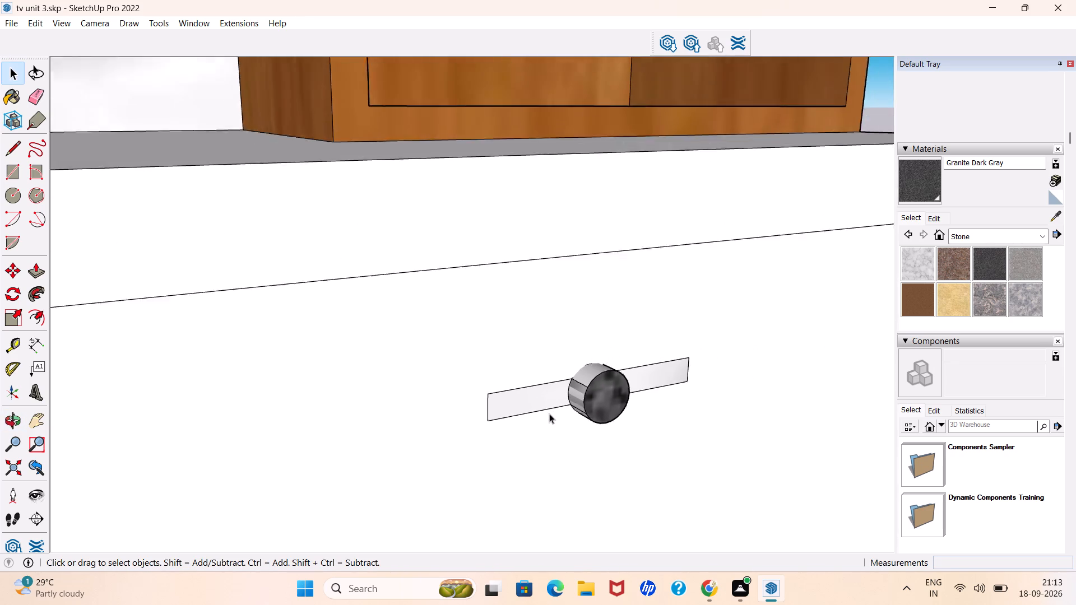
{"action": "scroll", "coordinate": [549, 413], "scroll_direction": "down", "scroll_amount": 8}
{"action": "scroll", "coordinate": [578, 419], "scroll_direction": "down", "scroll_amount": 17}
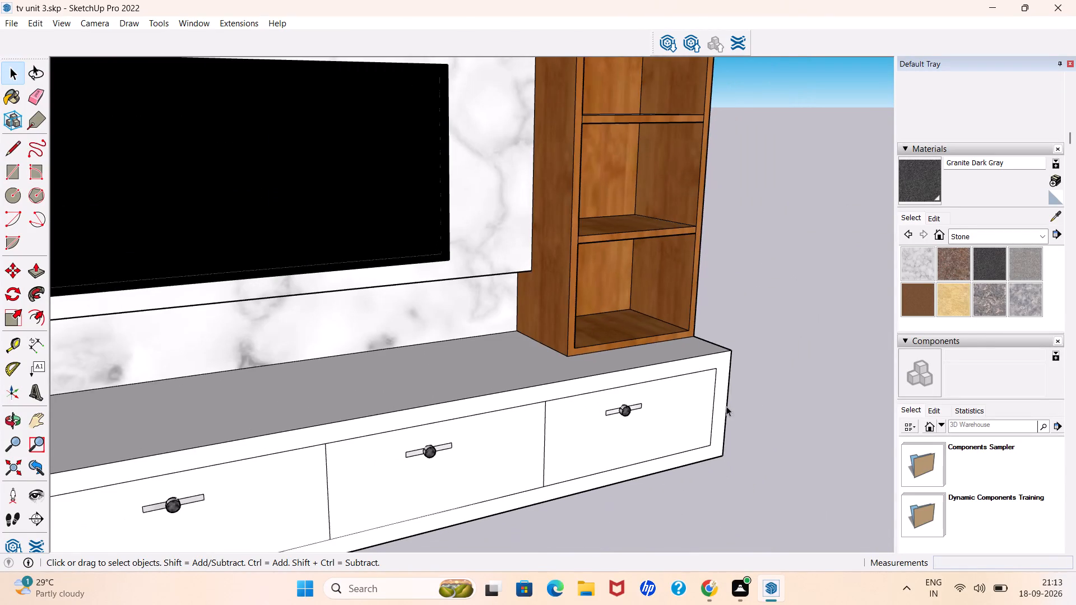
{"action": "scroll", "coordinate": [636, 430], "scroll_direction": "down", "scroll_amount": 11}
{"action": "scroll", "coordinate": [372, 487], "scroll_direction": "up", "scroll_amount": 11}
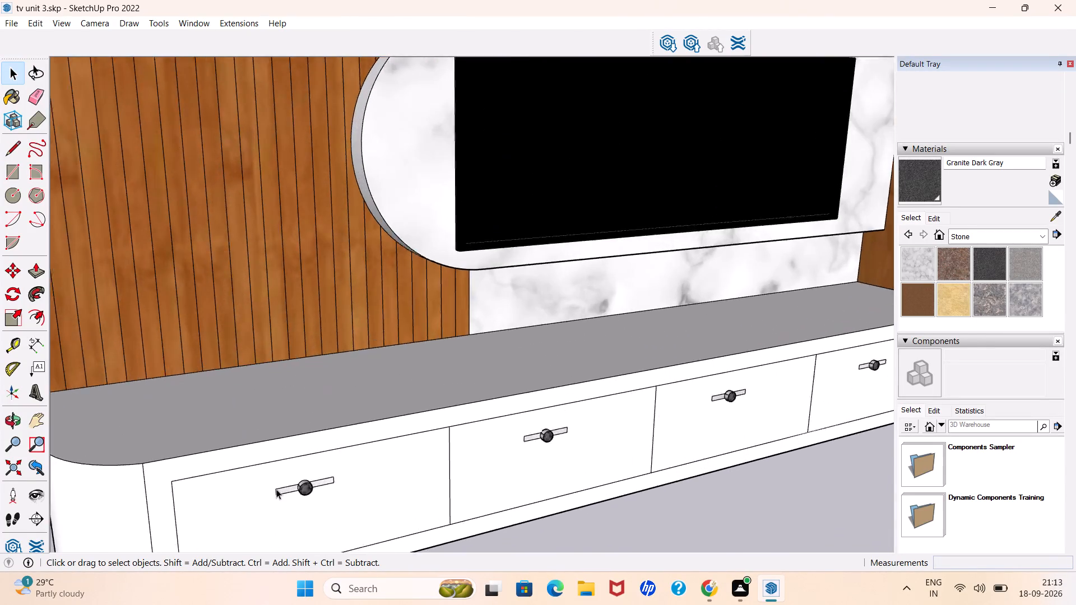
{"action": "scroll", "coordinate": [276, 489], "scroll_direction": "up", "scroll_amount": 10}
{"action": "scroll", "coordinate": [321, 482], "scroll_direction": "down", "scroll_amount": 1}
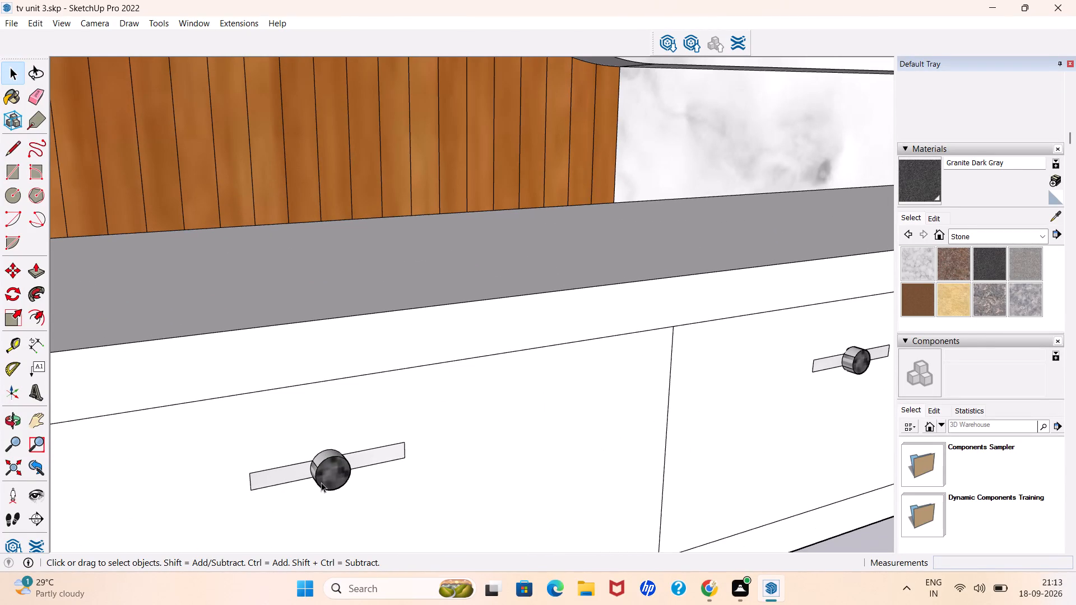
{"action": "scroll", "coordinate": [321, 482], "scroll_direction": "down", "scroll_amount": 14}
{"action": "scroll", "coordinate": [323, 482], "scroll_direction": "down", "scroll_amount": 10}
{"action": "middle_click_drag", "start_coordinate": [768, 379], "coordinate": [521, 336]}
Save the TV unit model.
{"action": "key", "text": "ctrl+s"}
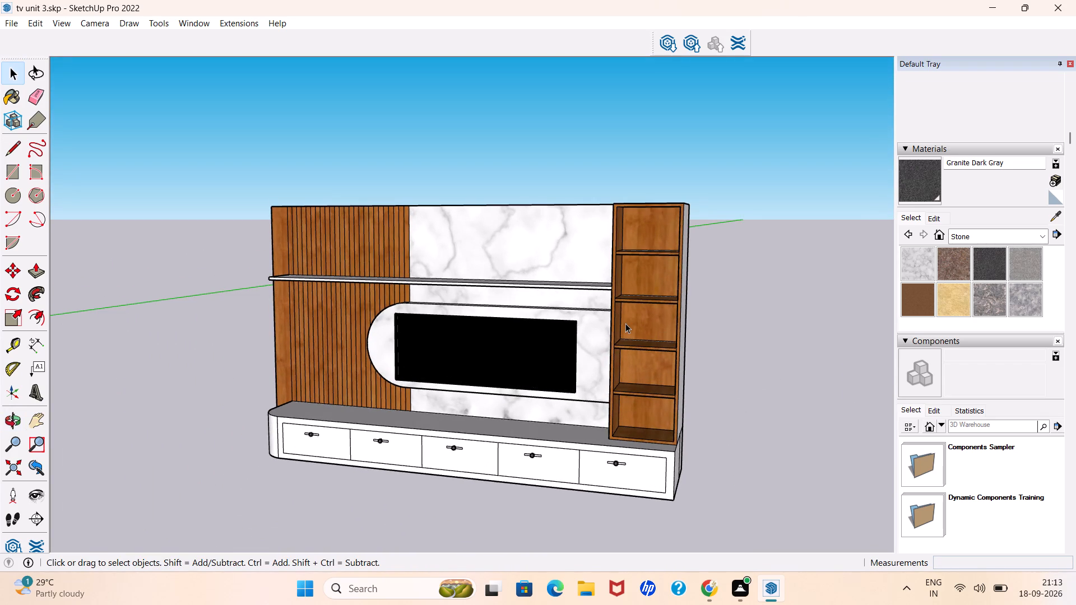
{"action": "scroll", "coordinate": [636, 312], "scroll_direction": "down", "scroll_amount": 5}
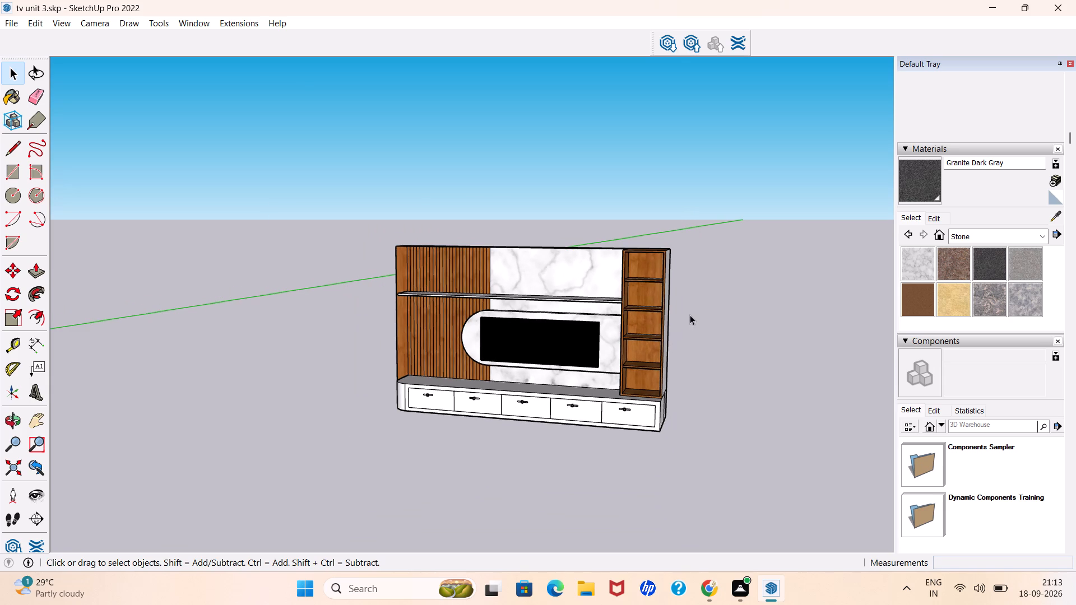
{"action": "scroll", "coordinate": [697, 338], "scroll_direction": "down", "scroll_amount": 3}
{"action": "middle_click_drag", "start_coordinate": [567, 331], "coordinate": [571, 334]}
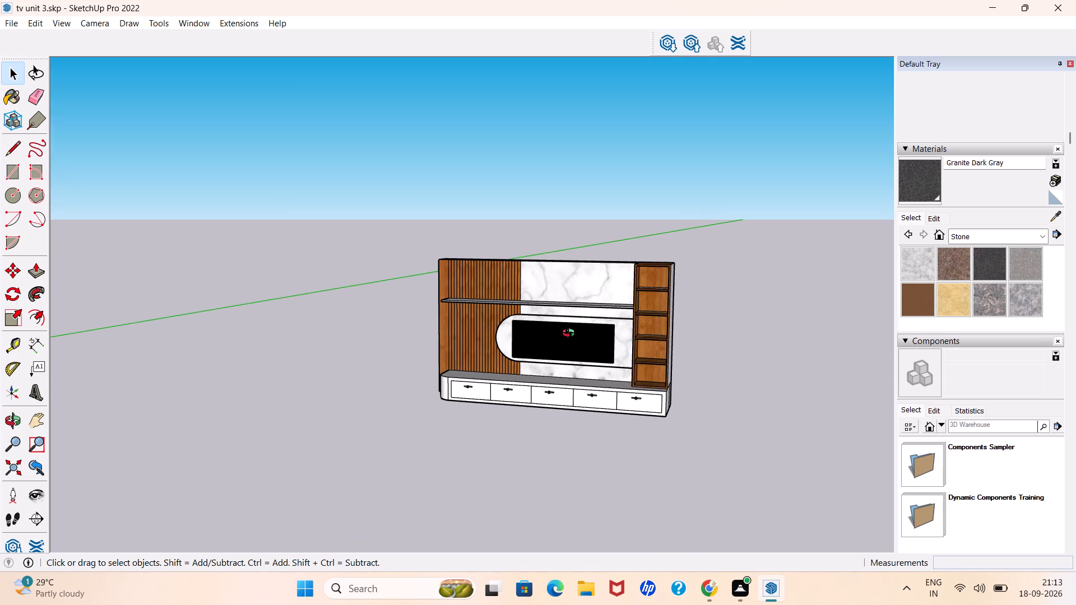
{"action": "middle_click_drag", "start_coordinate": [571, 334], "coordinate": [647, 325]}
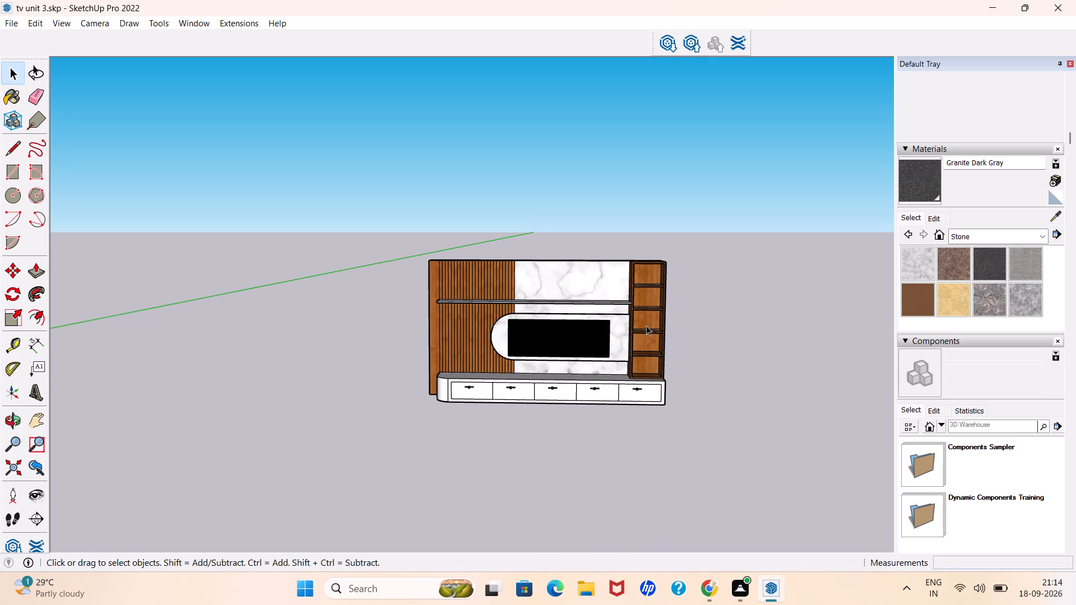
Draw a small rectangle on top of the floating shelf above the TV and extrude it up about 1/4".
{"action": "scroll", "coordinate": [535, 288], "scroll_direction": "up", "scroll_amount": 1}
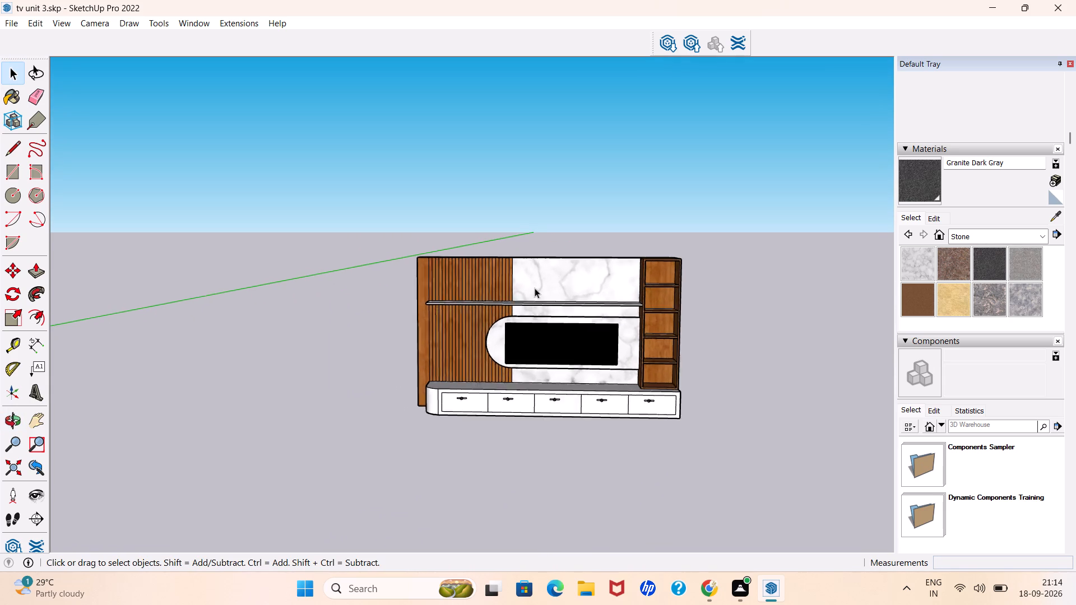
{"action": "scroll", "coordinate": [535, 288], "scroll_direction": "up", "scroll_amount": 5}
{"action": "middle_click_drag", "start_coordinate": [540, 305], "coordinate": [575, 425]}
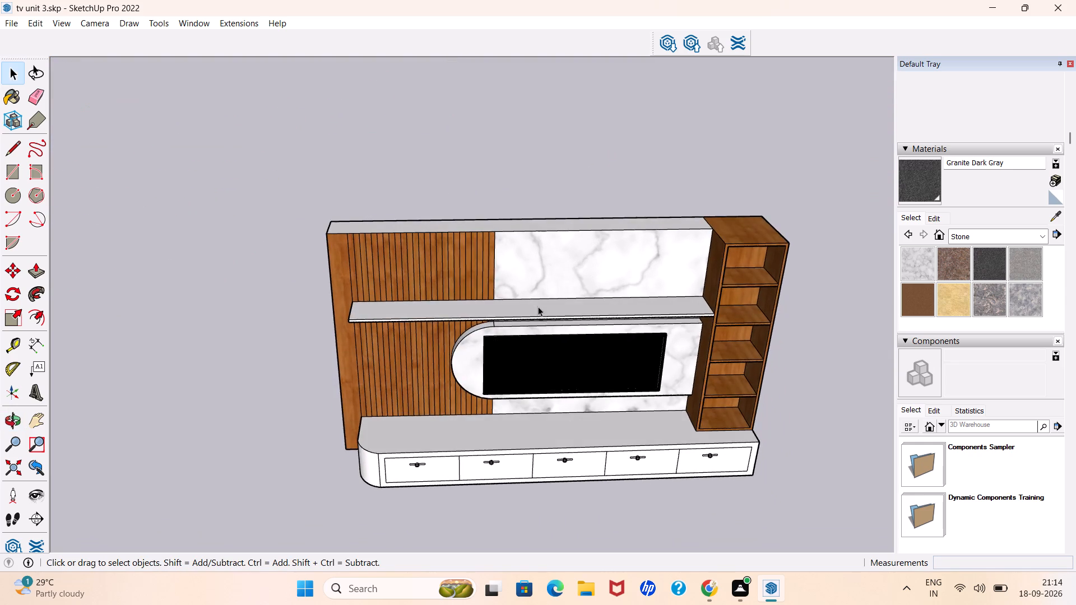
{"action": "scroll", "coordinate": [536, 301], "scroll_direction": "up", "scroll_amount": 10}
{"action": "key", "text": "r"}
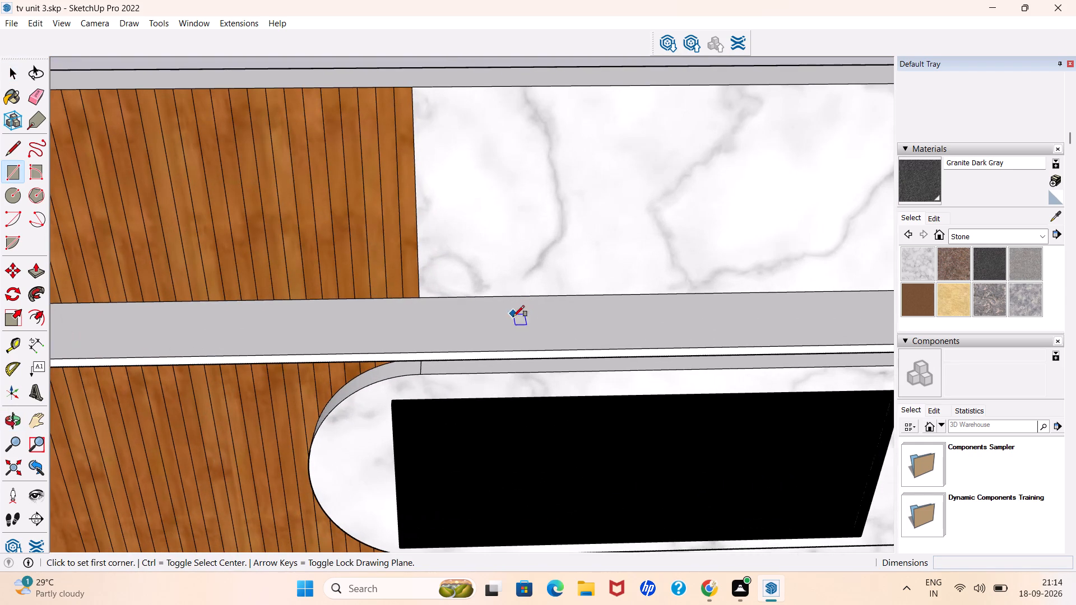
{"action": "left_click", "coordinate": [516, 313]}
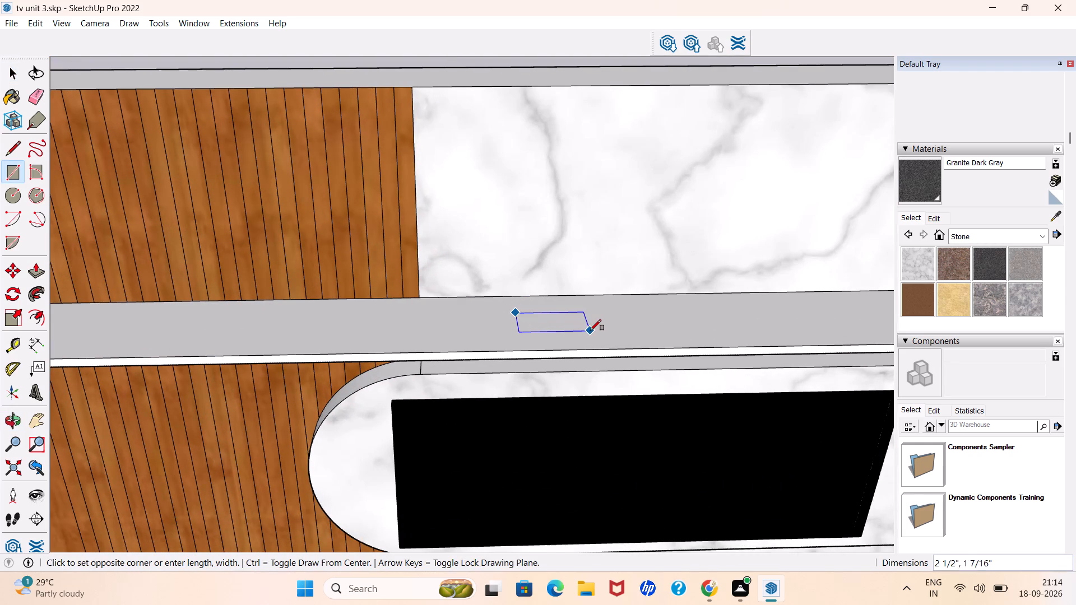
{"action": "left_click", "coordinate": [626, 333]}
{"action": "key", "text": "space"}
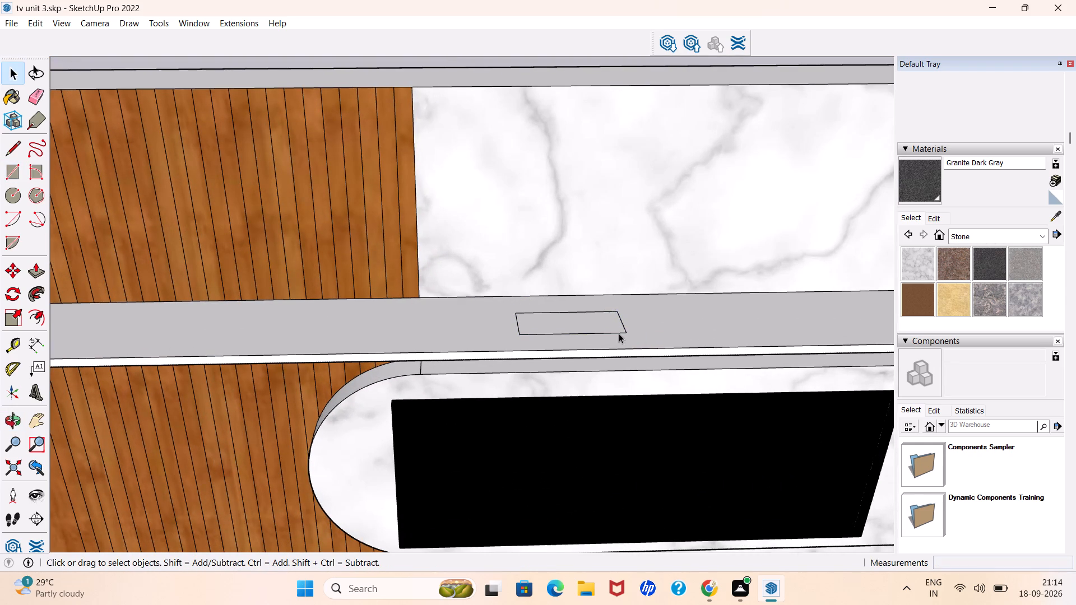
{"action": "key", "text": "p"}
{"action": "left_click", "coordinate": [606, 323]}
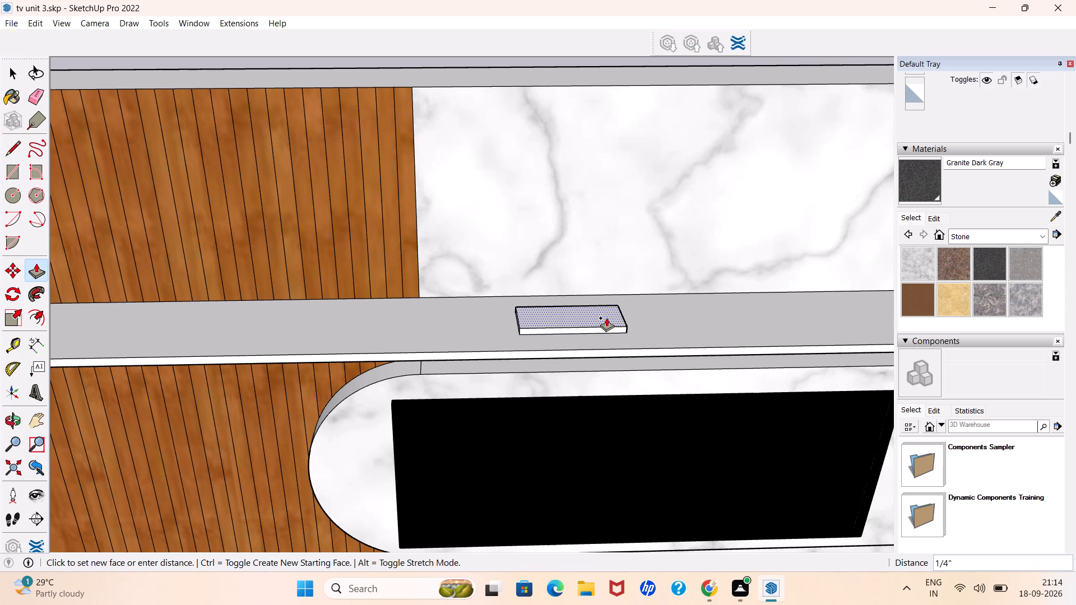
{"action": "left_click", "coordinate": [606, 318]}
{"action": "key", "text": "space"}
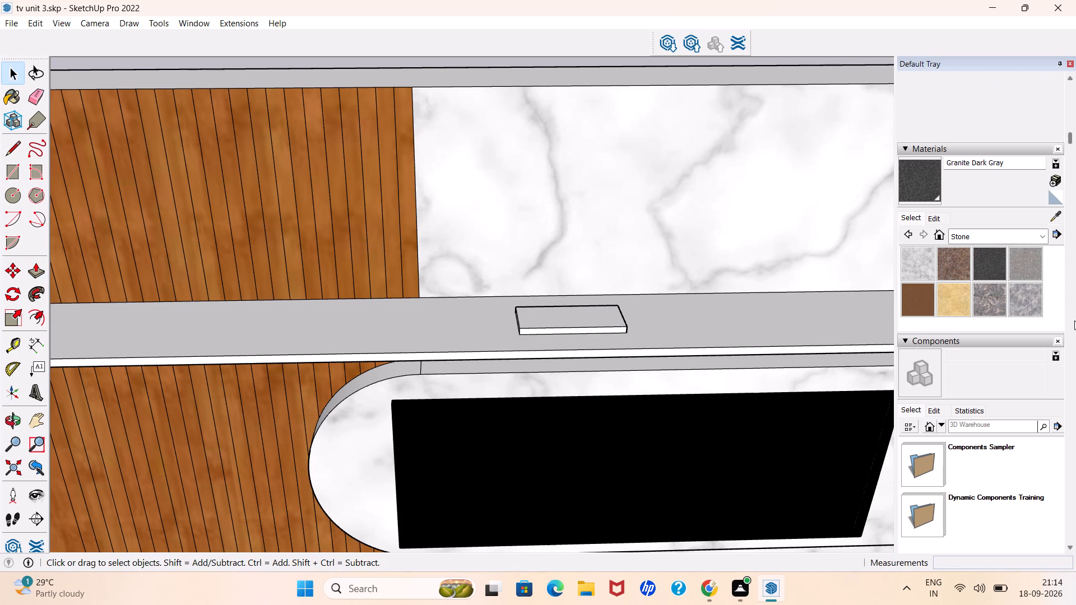
Paint the top and side faces of the small box on the floating shelf with Granite Dark Gray.
{"action": "left_click", "coordinate": [987, 260]}
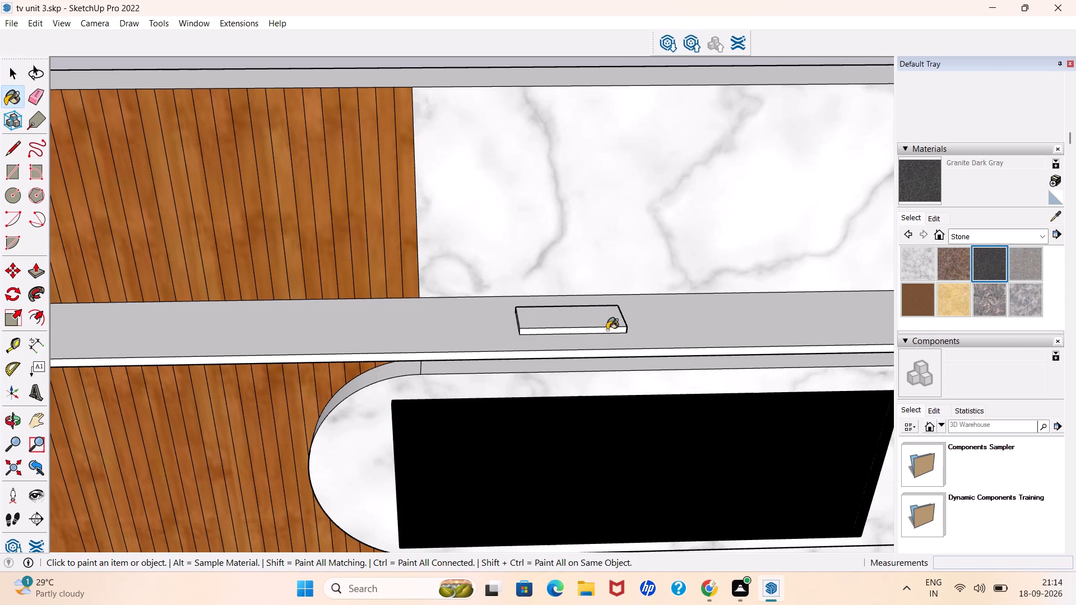
{"action": "left_click", "coordinate": [578, 315]}
{"action": "scroll", "coordinate": [582, 331], "scroll_direction": "up", "scroll_amount": 8}
{"action": "left_click", "coordinate": [584, 329]}
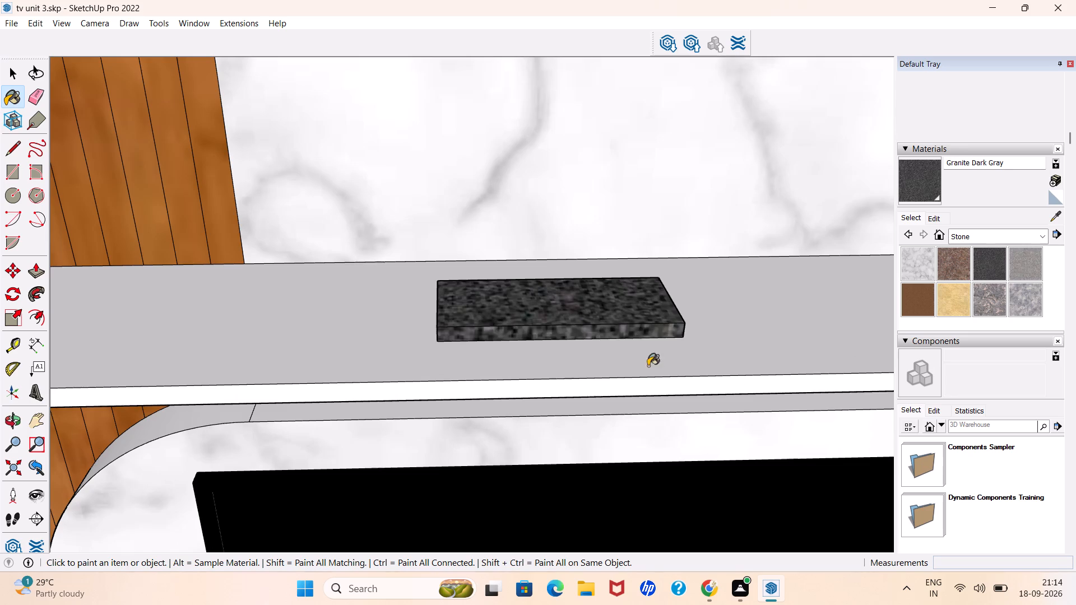
{"action": "middle_click_drag", "start_coordinate": [761, 358], "coordinate": [477, 331]}
{"action": "left_click", "coordinate": [486, 332]}
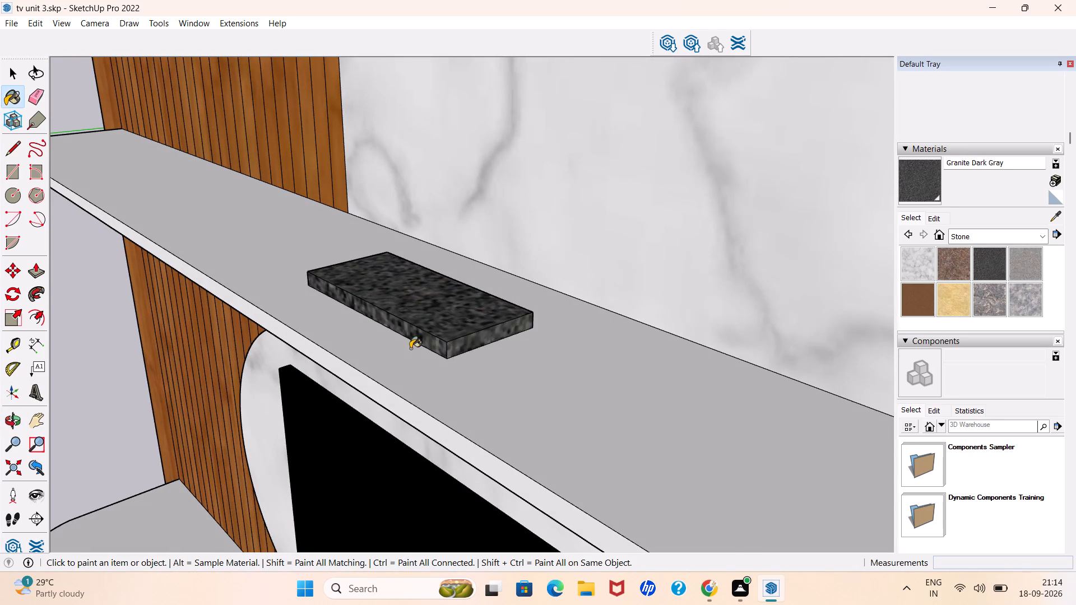
{"action": "scroll", "coordinate": [410, 348], "scroll_direction": "down", "scroll_amount": 1}
{"action": "middle_click_drag", "start_coordinate": [411, 348], "coordinate": [806, 315]}
{"action": "left_click", "coordinate": [690, 232]}
{"action": "key", "text": "space"}
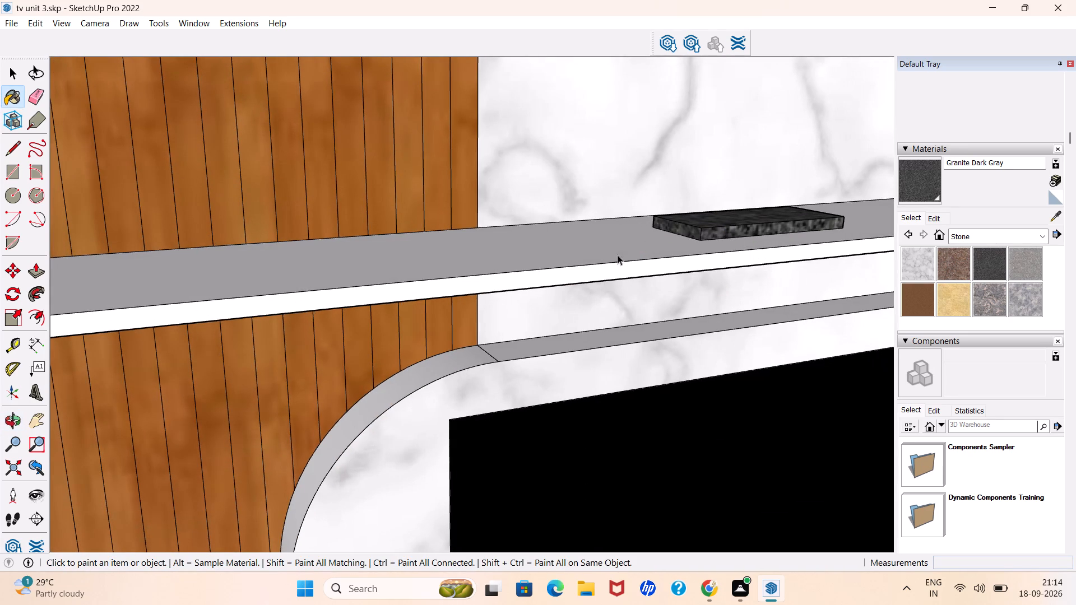
Inspect the whole TV unit and the painted box on the floating shelf from the front.
{"action": "scroll", "coordinate": [568, 252], "scroll_direction": "down", "scroll_amount": 20}
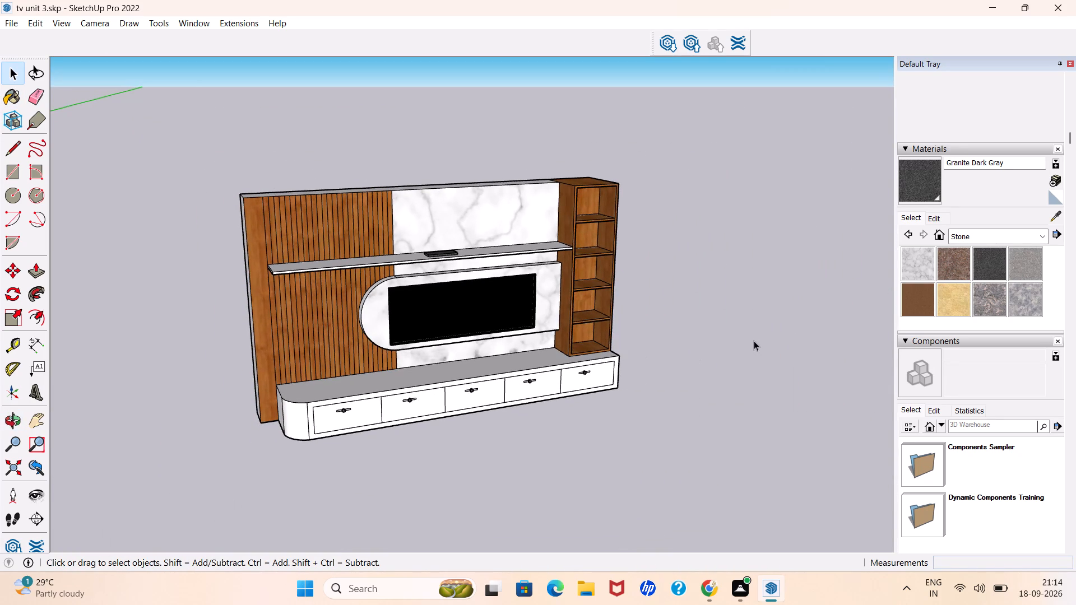
{"action": "middle_click_drag", "start_coordinate": [754, 339], "coordinate": [635, 306]}
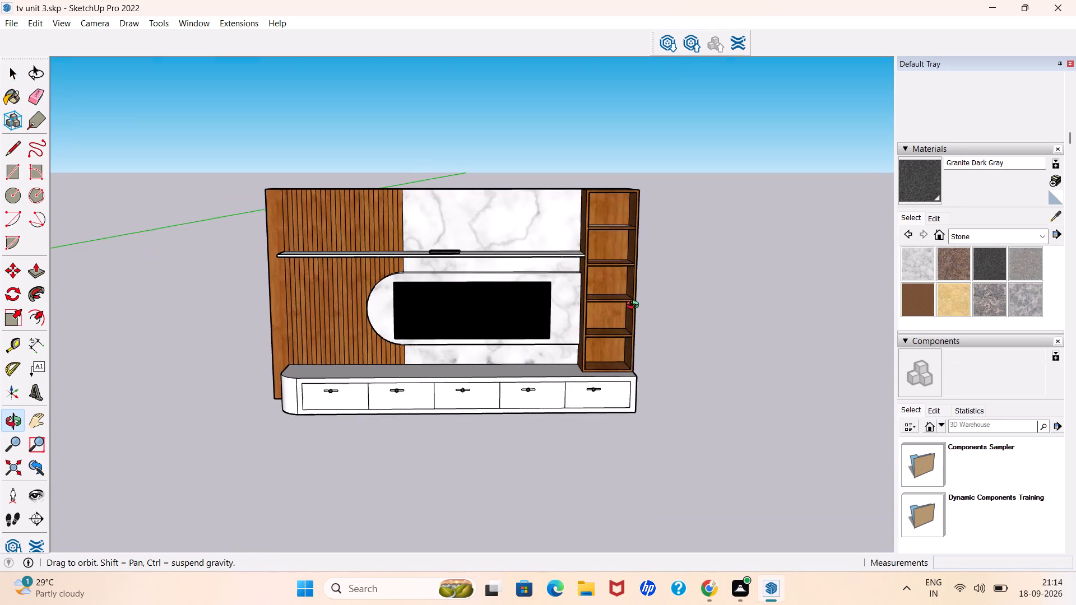
{"action": "middle_click_drag", "start_coordinate": [635, 306], "coordinate": [633, 303]}
{"action": "scroll", "coordinate": [463, 225], "scroll_direction": "up", "scroll_amount": 3}
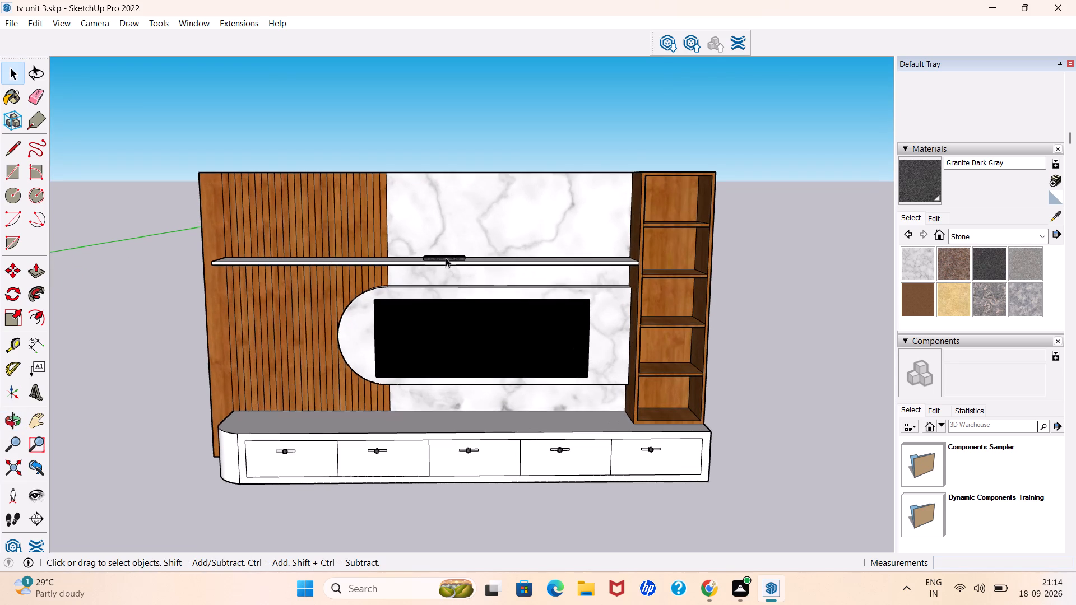
{"action": "scroll", "coordinate": [446, 258], "scroll_direction": "up", "scroll_amount": 3}
{"action": "scroll", "coordinate": [501, 301], "scroll_direction": "down", "scroll_amount": 4}
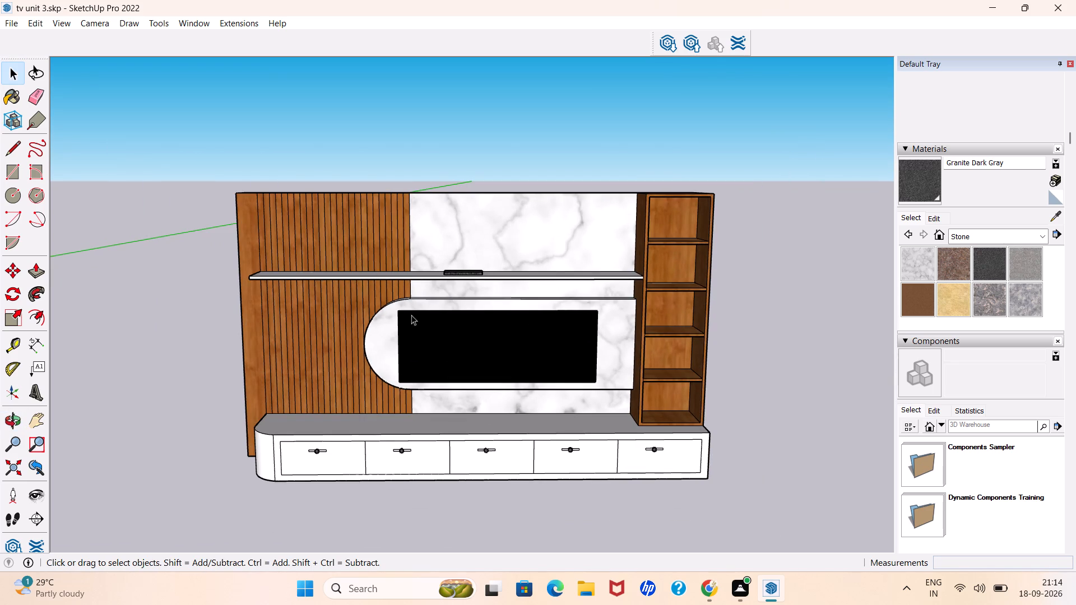
Save the TV unit model.
{"action": "key", "text": "ctrl+s"}
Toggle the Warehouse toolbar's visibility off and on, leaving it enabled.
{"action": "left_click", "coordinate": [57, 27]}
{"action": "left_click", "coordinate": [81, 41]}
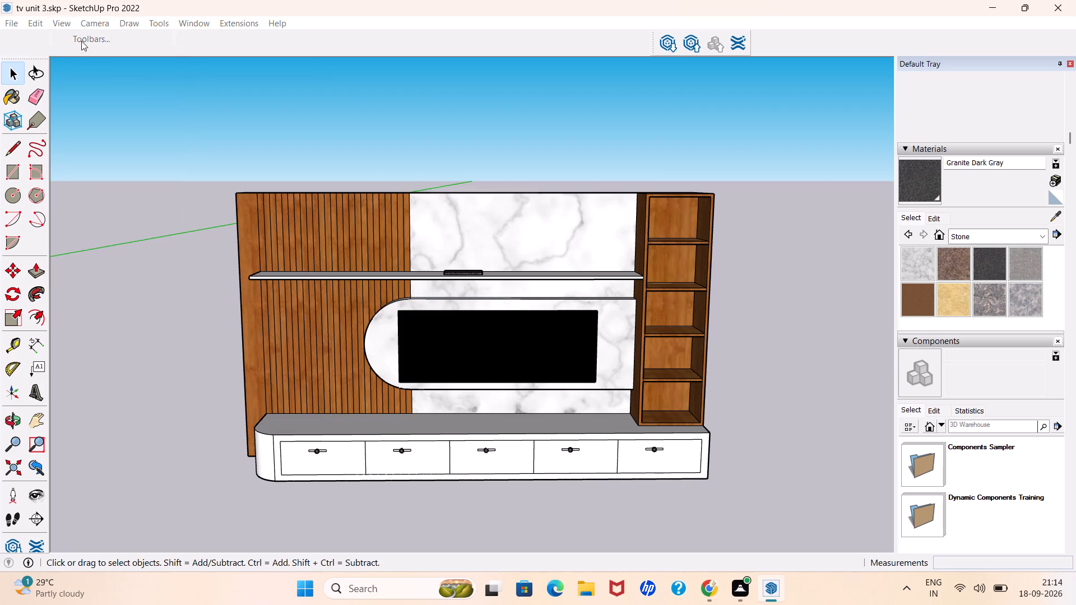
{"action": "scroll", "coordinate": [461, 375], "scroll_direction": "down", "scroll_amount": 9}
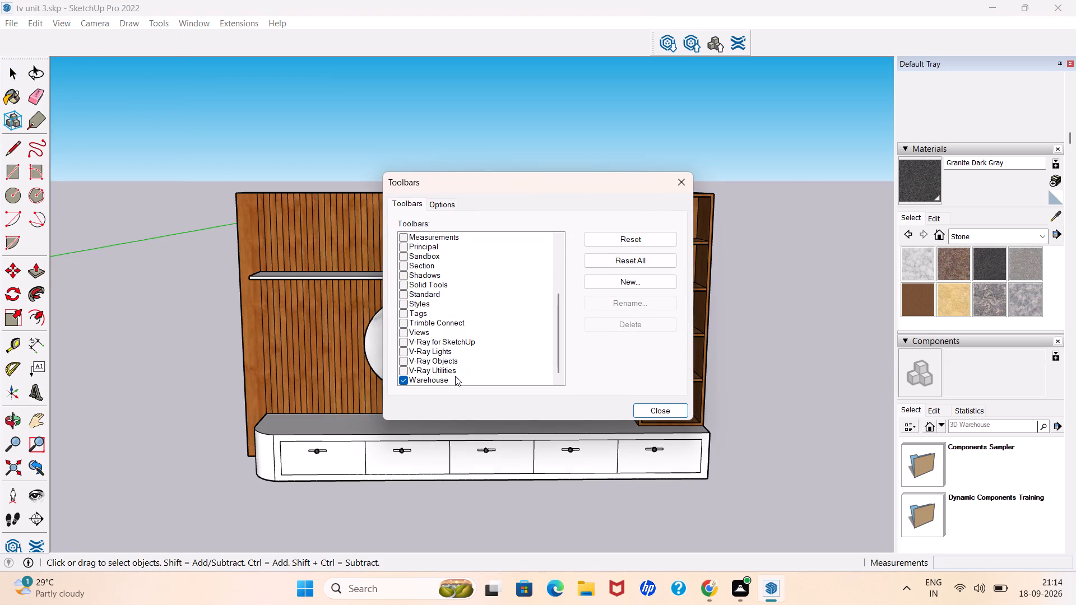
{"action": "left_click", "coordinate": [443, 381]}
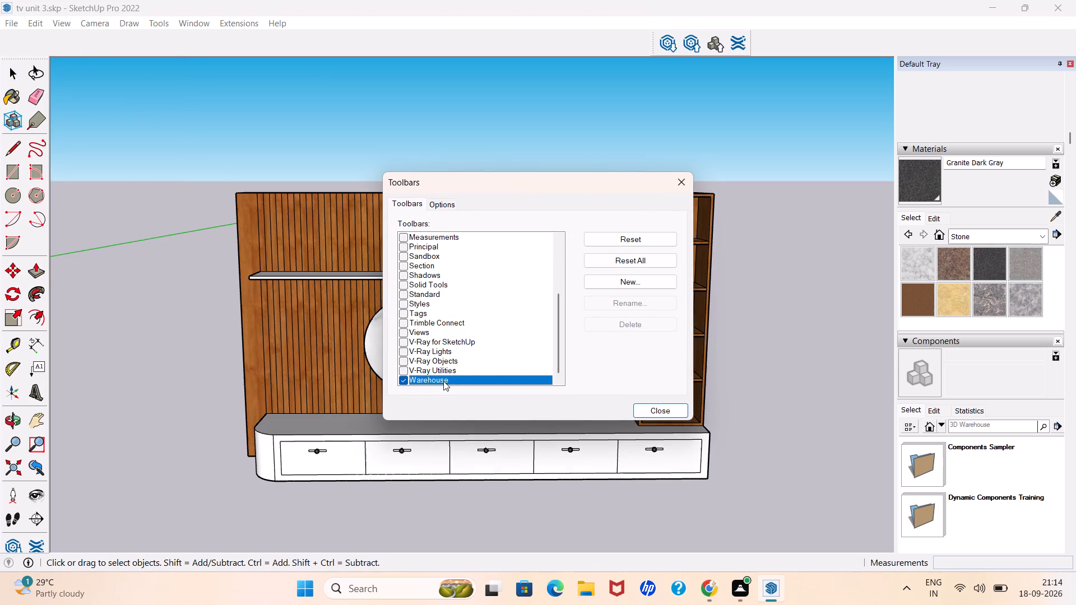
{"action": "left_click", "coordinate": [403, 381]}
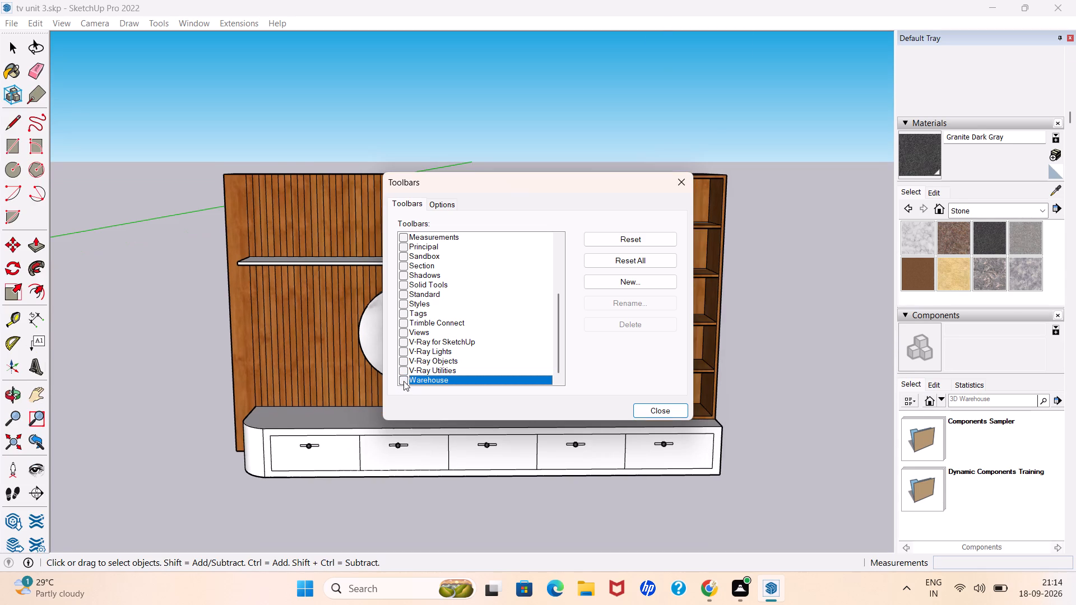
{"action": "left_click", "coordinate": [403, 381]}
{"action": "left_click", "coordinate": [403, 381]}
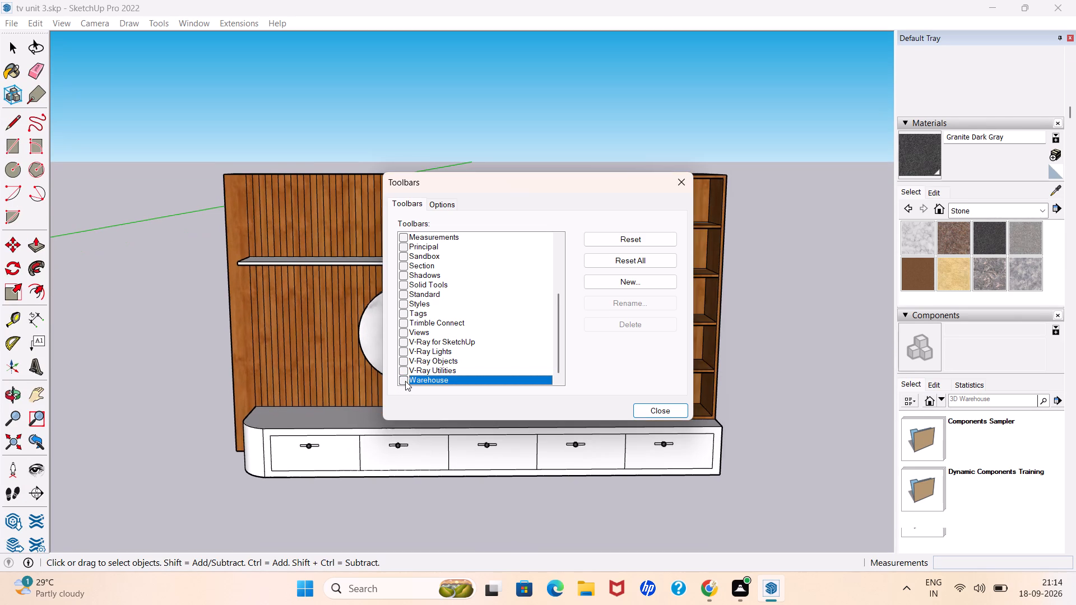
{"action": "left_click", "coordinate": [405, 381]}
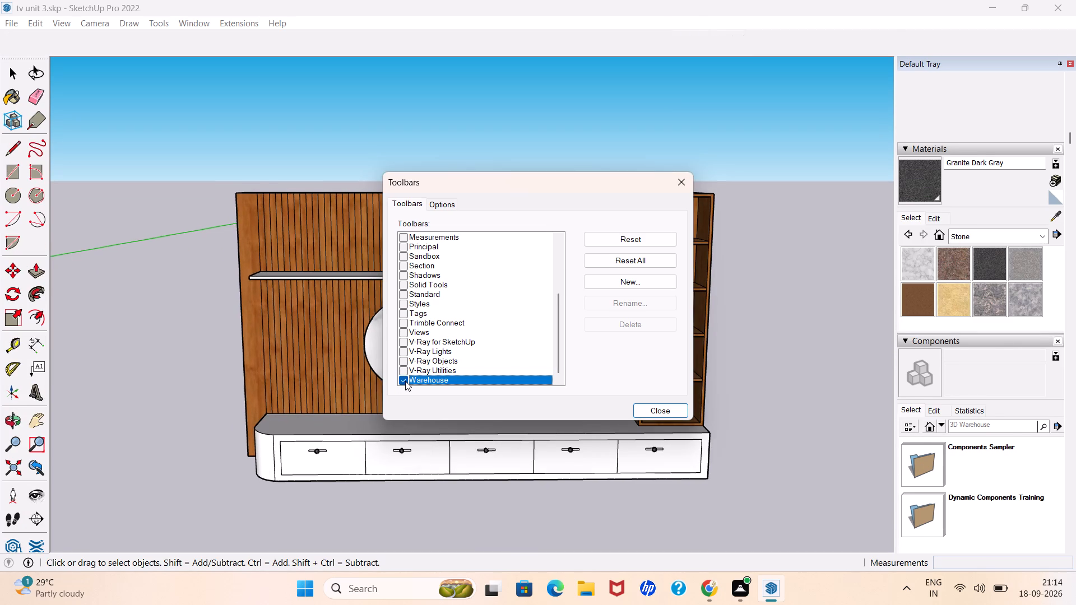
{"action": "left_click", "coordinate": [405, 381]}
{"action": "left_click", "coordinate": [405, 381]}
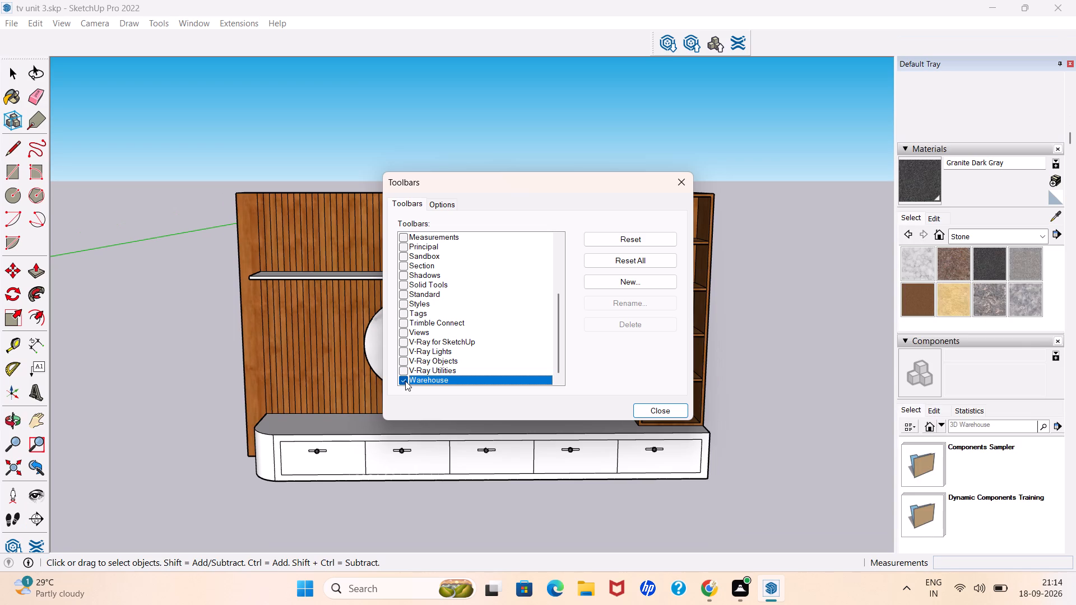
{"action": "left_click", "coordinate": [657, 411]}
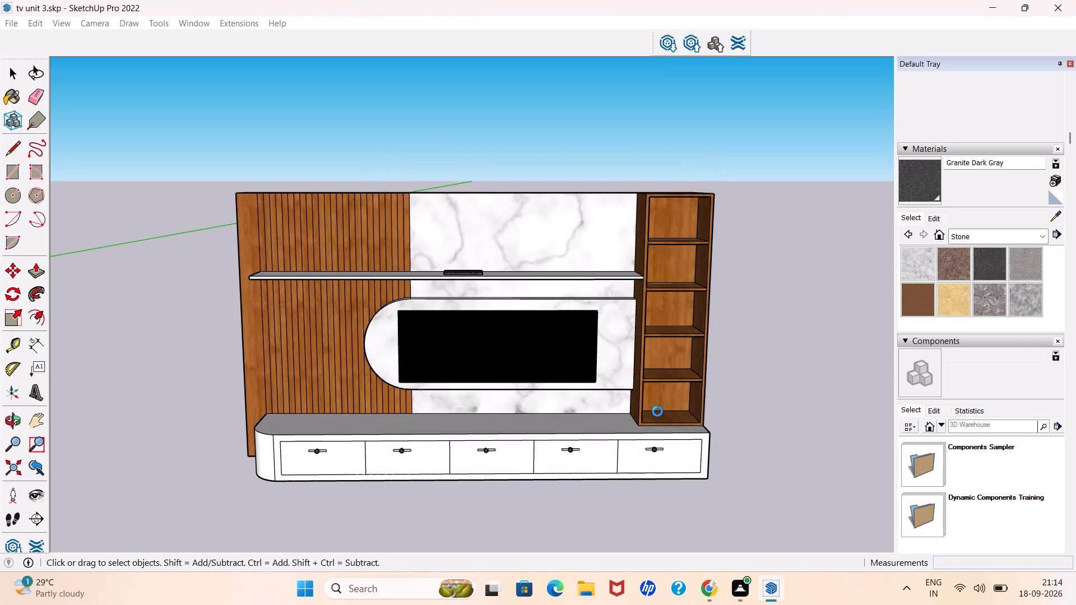
Save the TV unit model again.
{"action": "key", "text": "ctrl+s"}
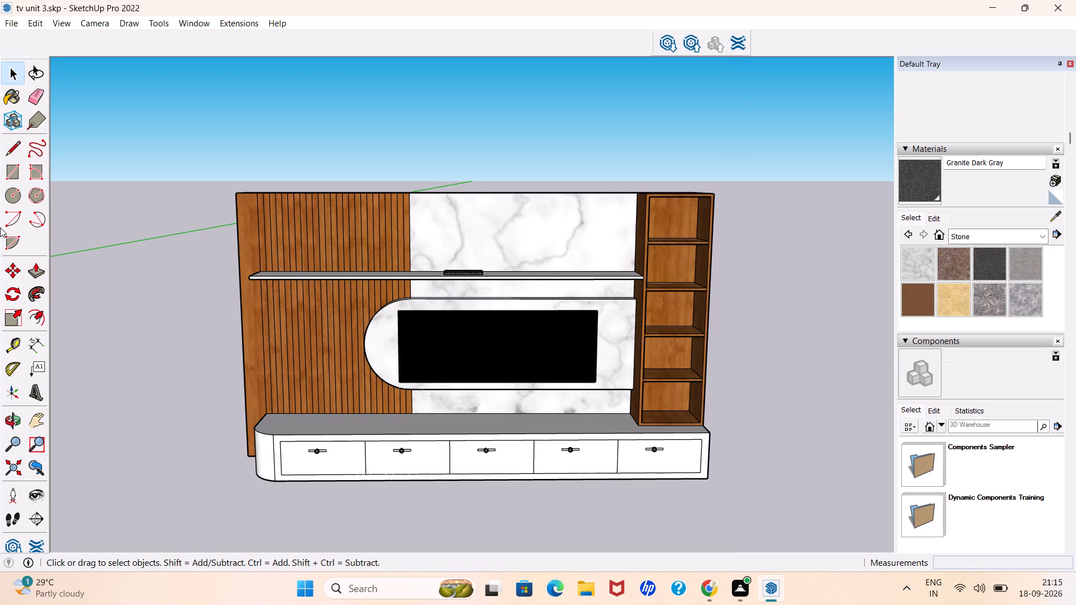
Open the model TV UNIT2.skp from the Documents folder.
{"action": "left_click", "coordinate": [13, 17]}
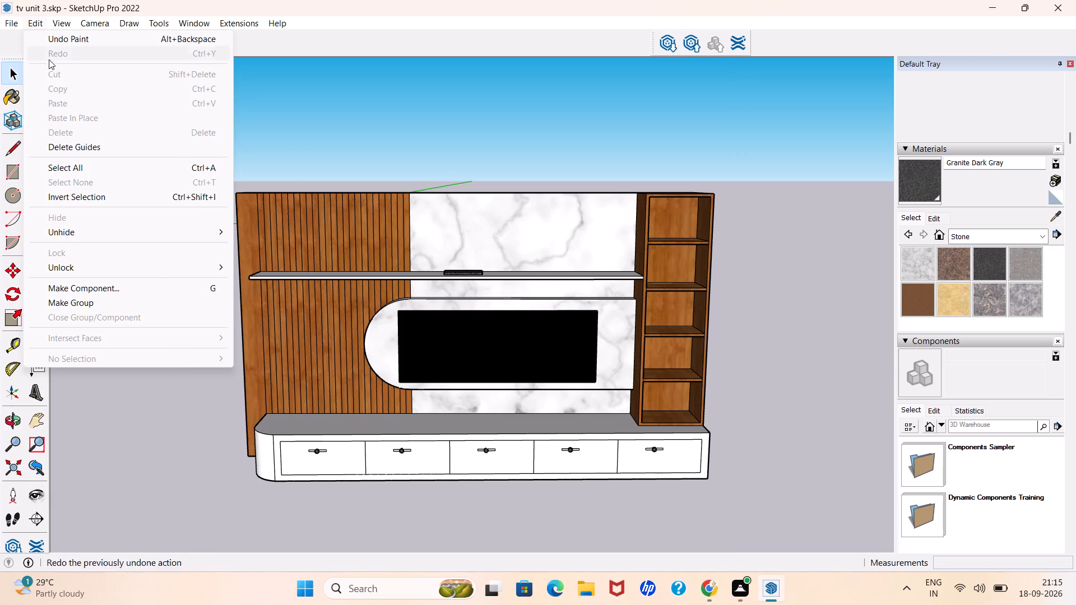
{"action": "left_click", "coordinate": [10, 22]}
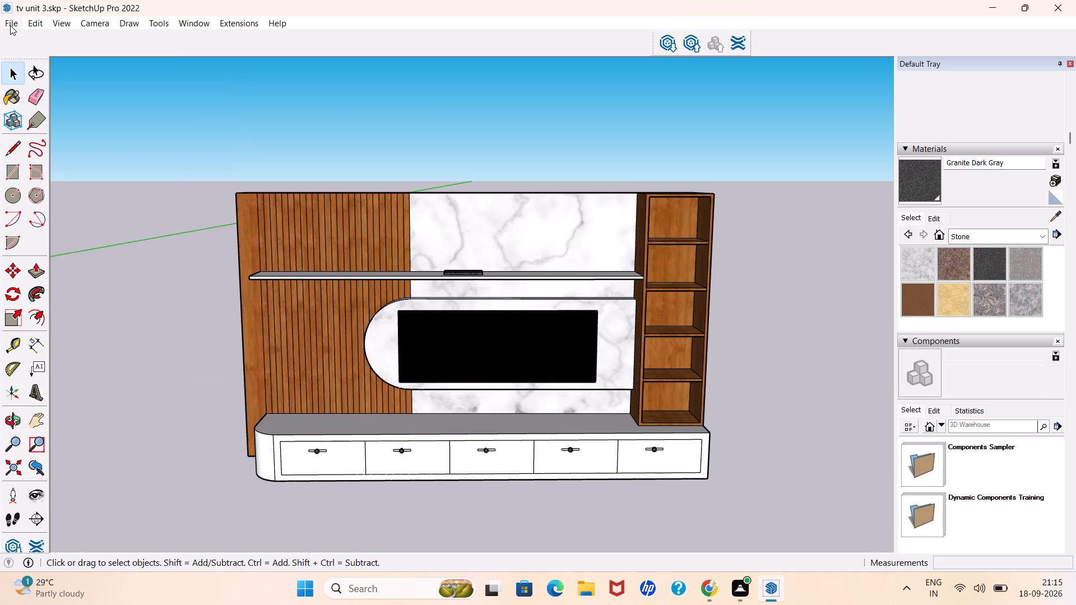
{"action": "left_click", "coordinate": [10, 22]}
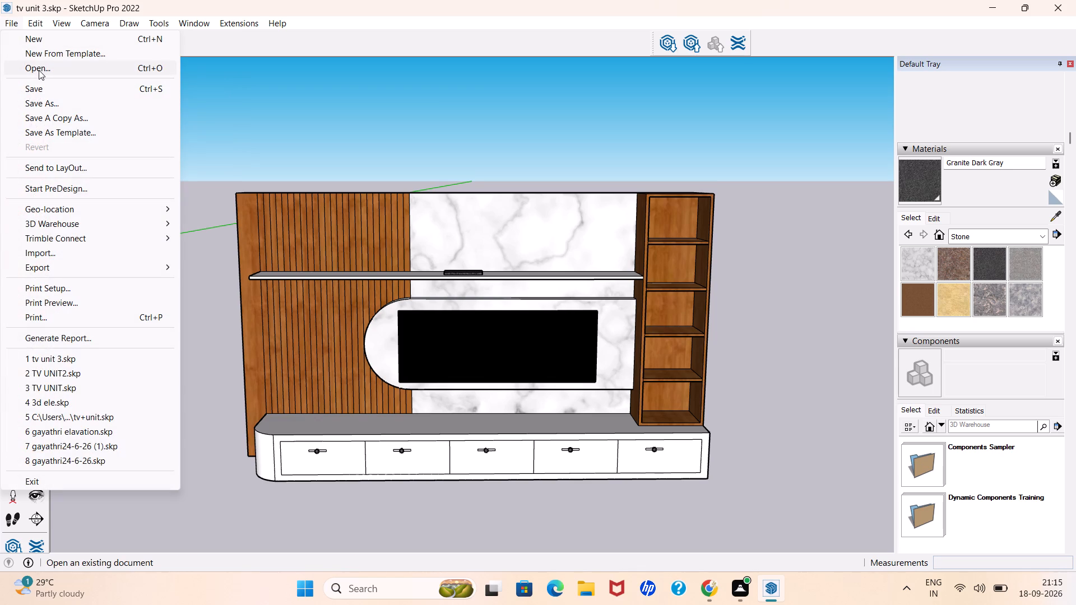
{"action": "left_click", "coordinate": [39, 70]}
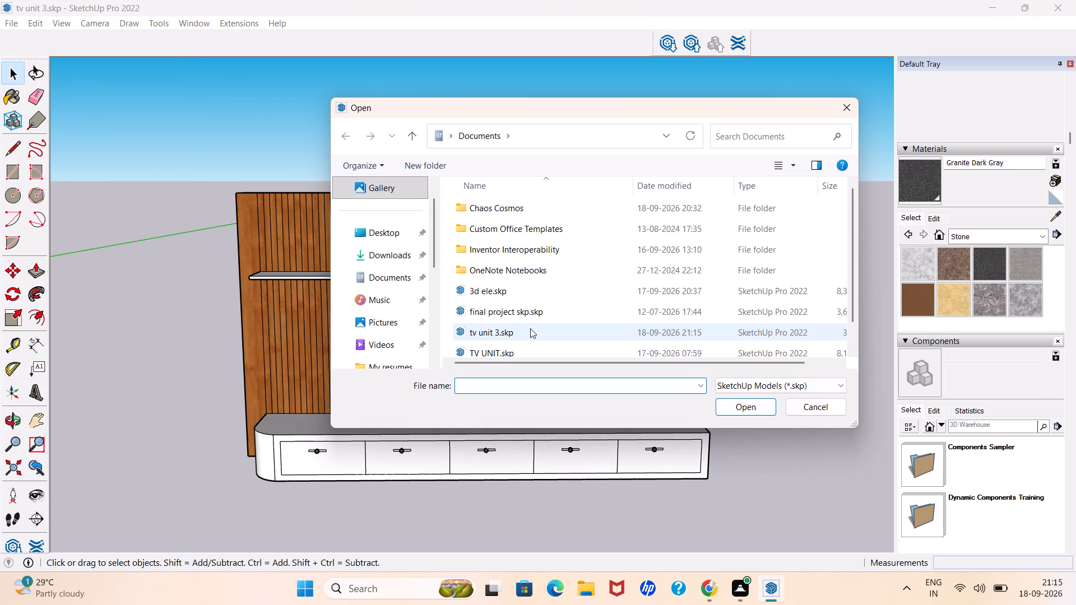
{"action": "scroll", "coordinate": [530, 328], "scroll_direction": "down", "scroll_amount": 1}
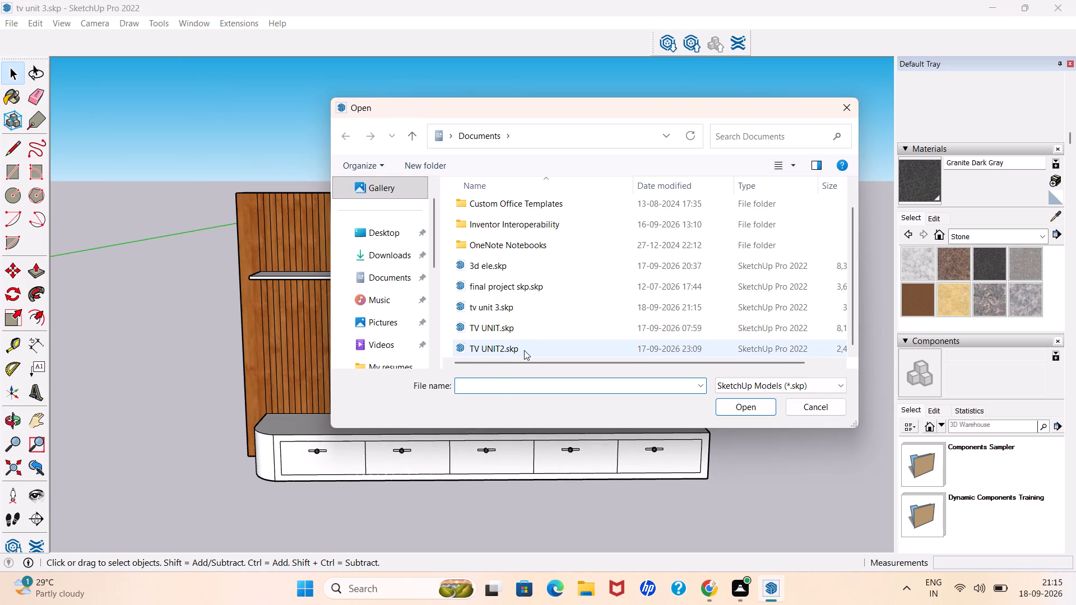
{"action": "left_click", "coordinate": [524, 350]}
{"action": "left_click", "coordinate": [752, 405]}
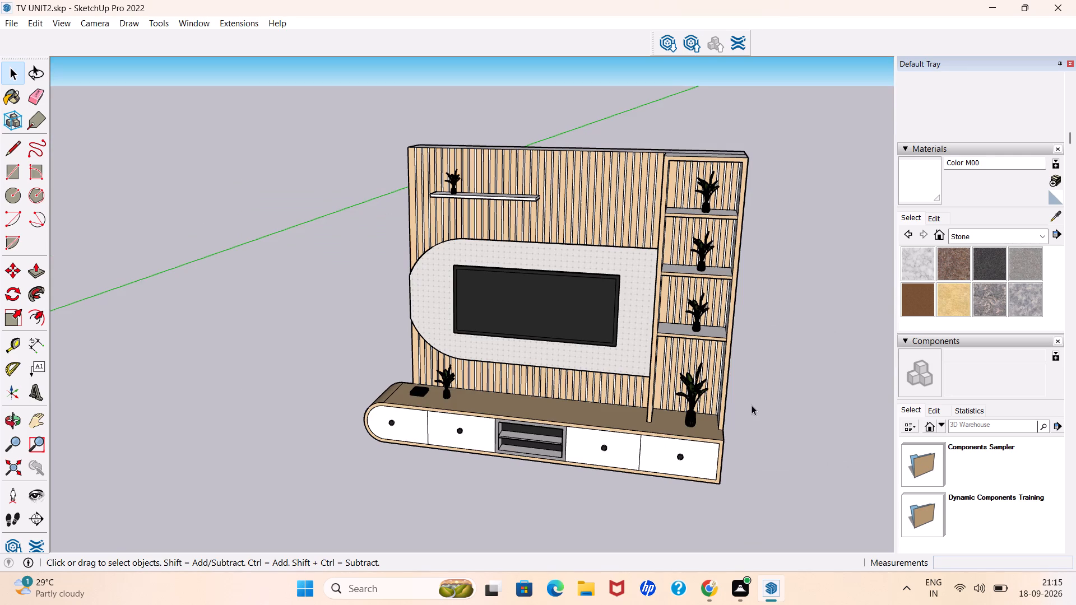
Copy the large potted plant standing on the cabinet below the open shelves to the clipboard.
{"action": "left_click", "coordinate": [695, 391]}
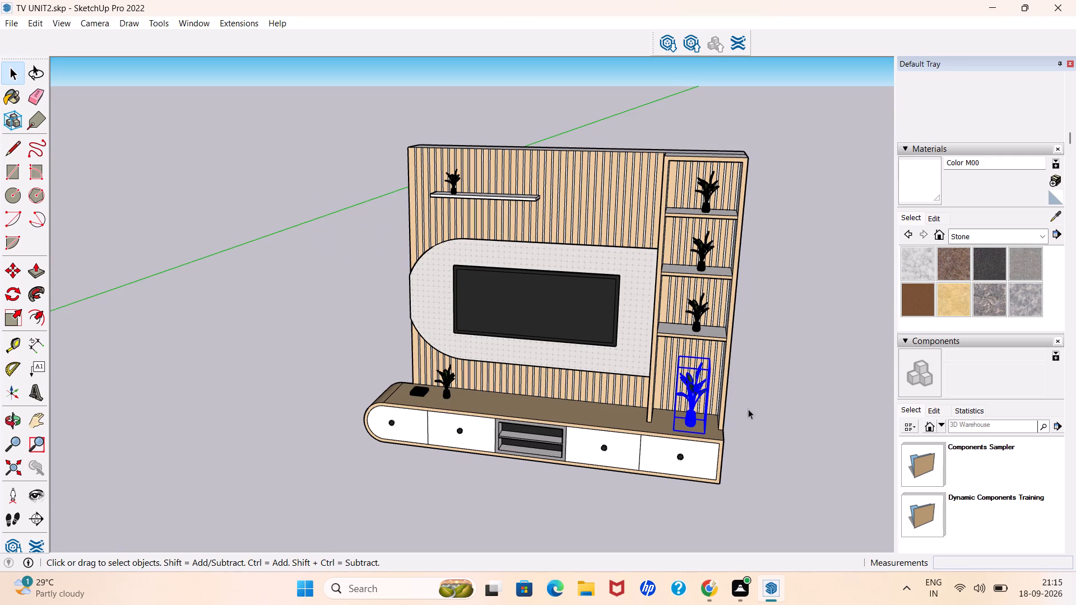
{"action": "key", "text": "ctrl+c"}
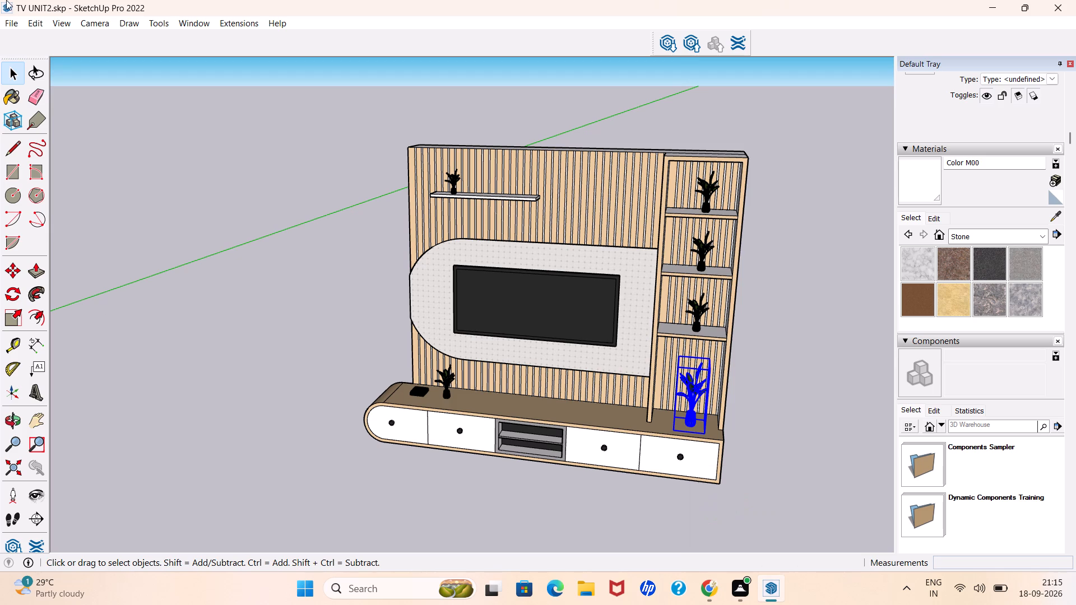
Reopen the model tv unit 3.skp from the Documents folder.
{"action": "left_click", "coordinate": [11, 18]}
{"action": "left_click", "coordinate": [39, 71]}
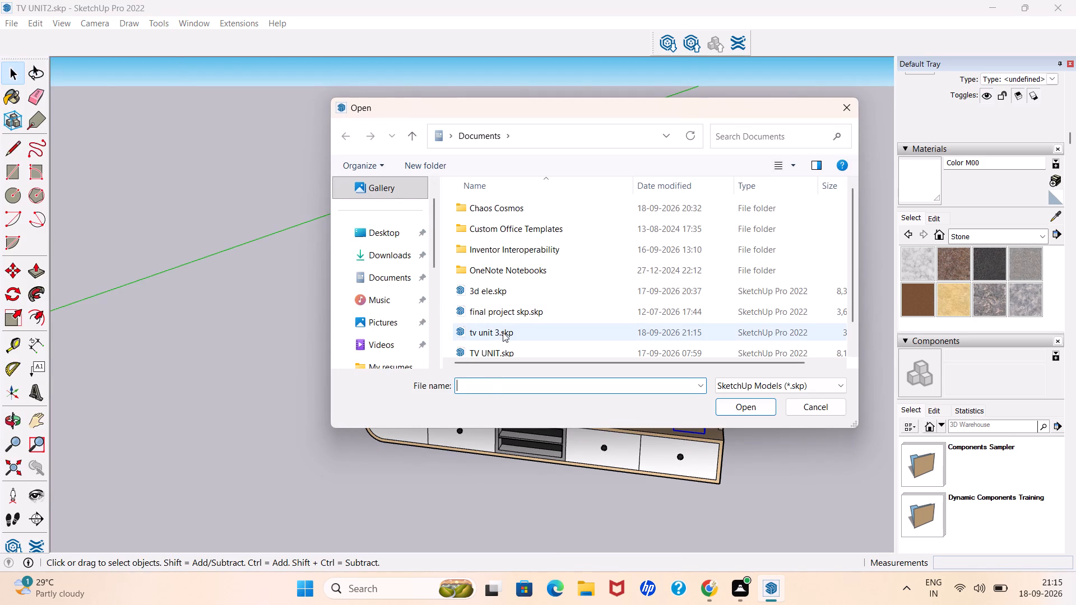
{"action": "left_click", "coordinate": [503, 334]}
{"action": "left_click", "coordinate": [750, 411]}
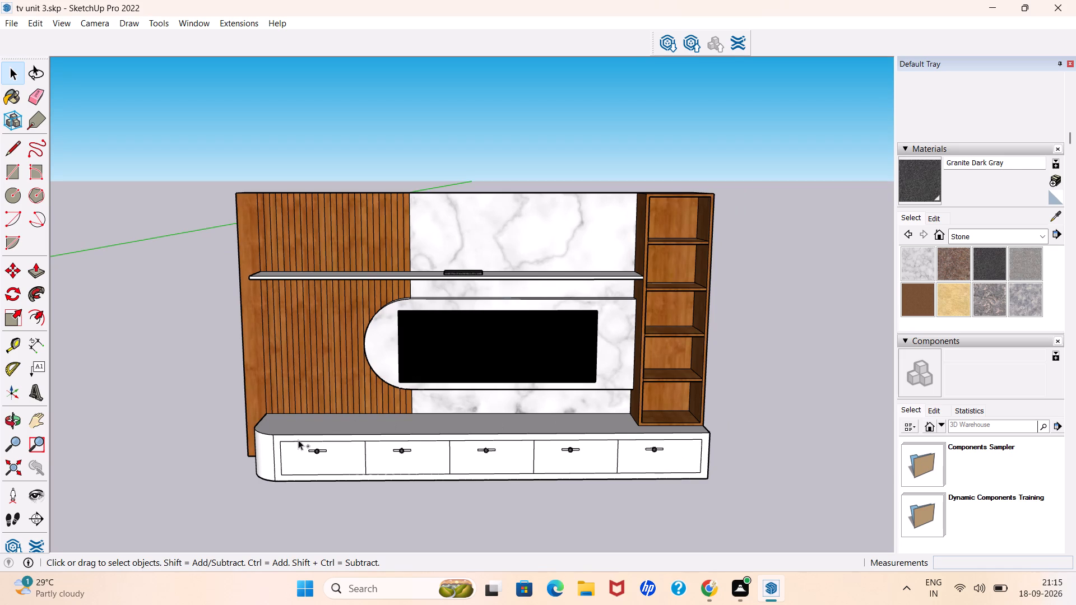
Paste the copied potted plant into the model beside the shelf end of the TV unit.
{"action": "key", "text": "ctrl+v"}
{"action": "scroll", "coordinate": [300, 430], "scroll_direction": "down", "scroll_amount": 5}
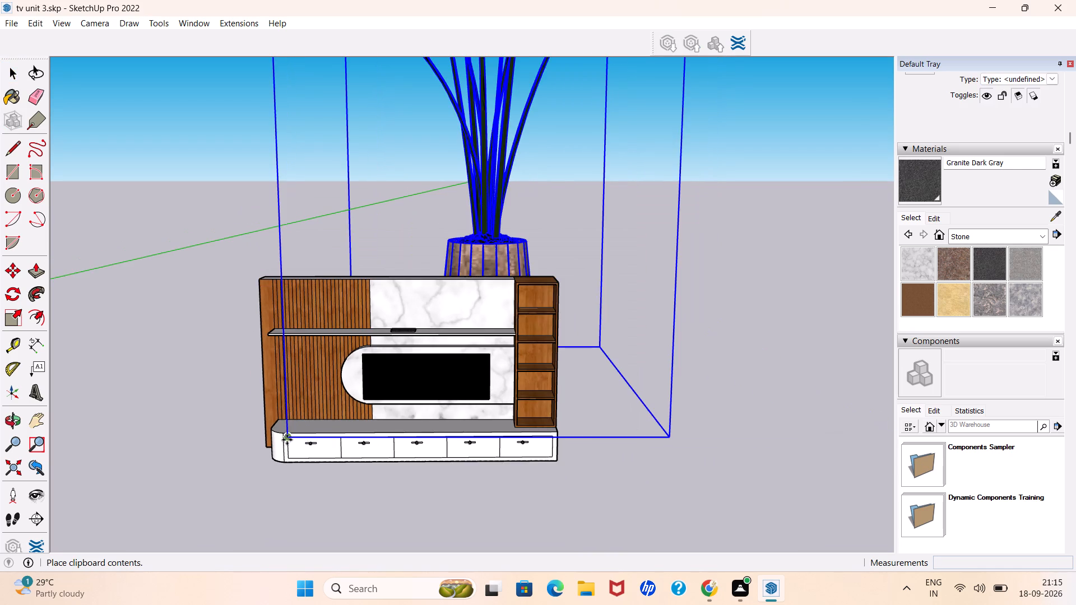
{"action": "scroll", "coordinate": [291, 440], "scroll_direction": "down", "scroll_amount": 4}
{"action": "left_click", "coordinate": [537, 452]}
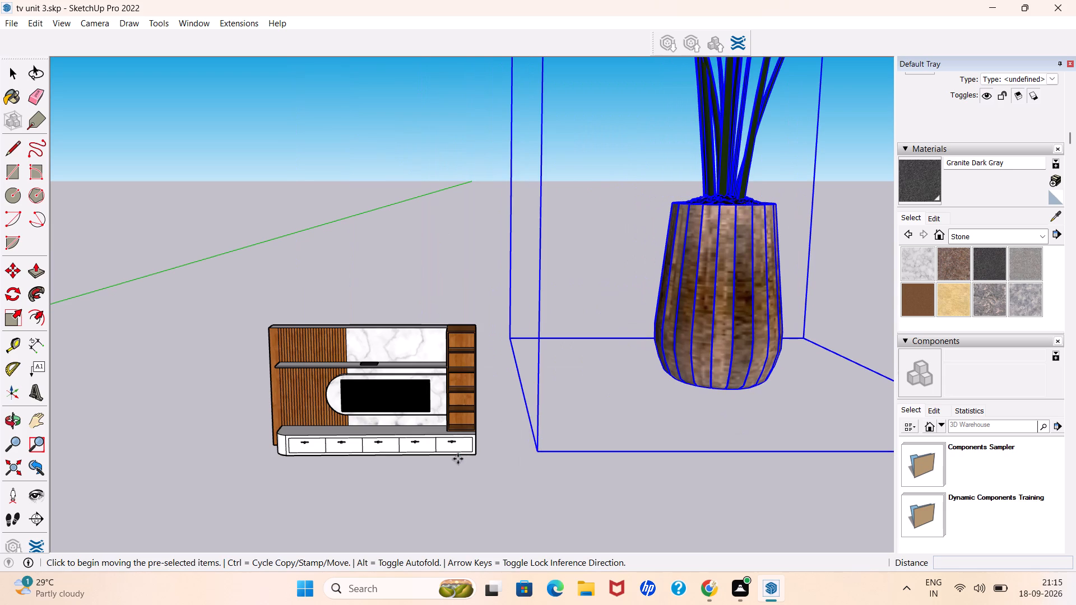
Scale the oversized plant down in height, then to about 0.18 along the green axis, and reduce it along the red axis.
{"action": "scroll", "coordinate": [452, 457], "scroll_direction": "down", "scroll_amount": 9}
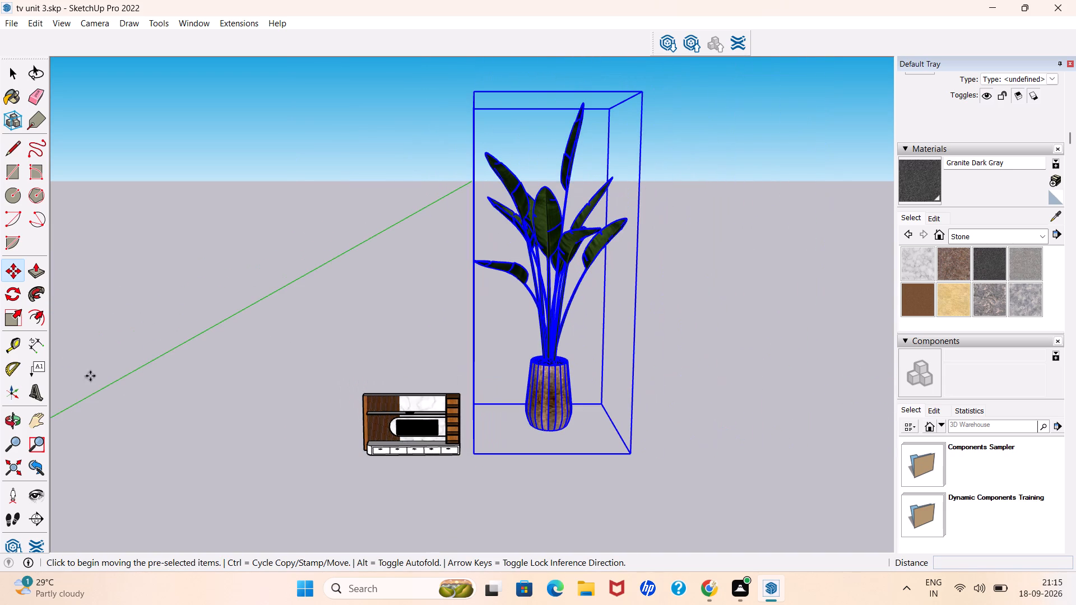
{"action": "left_click", "coordinate": [14, 325]}
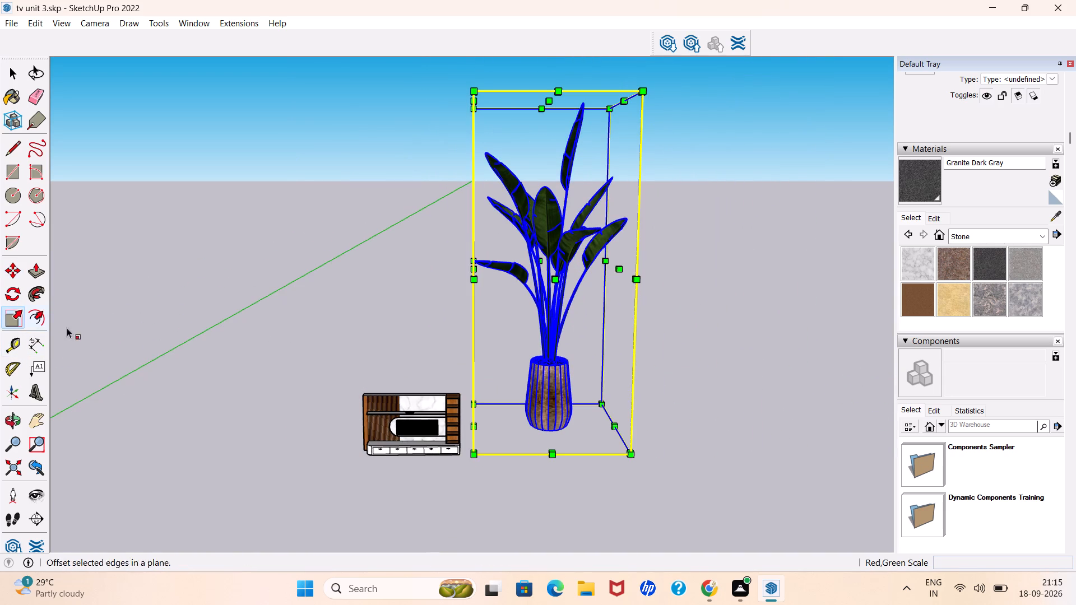
{"action": "middle_click_drag", "start_coordinate": [558, 299], "coordinate": [556, 388]}
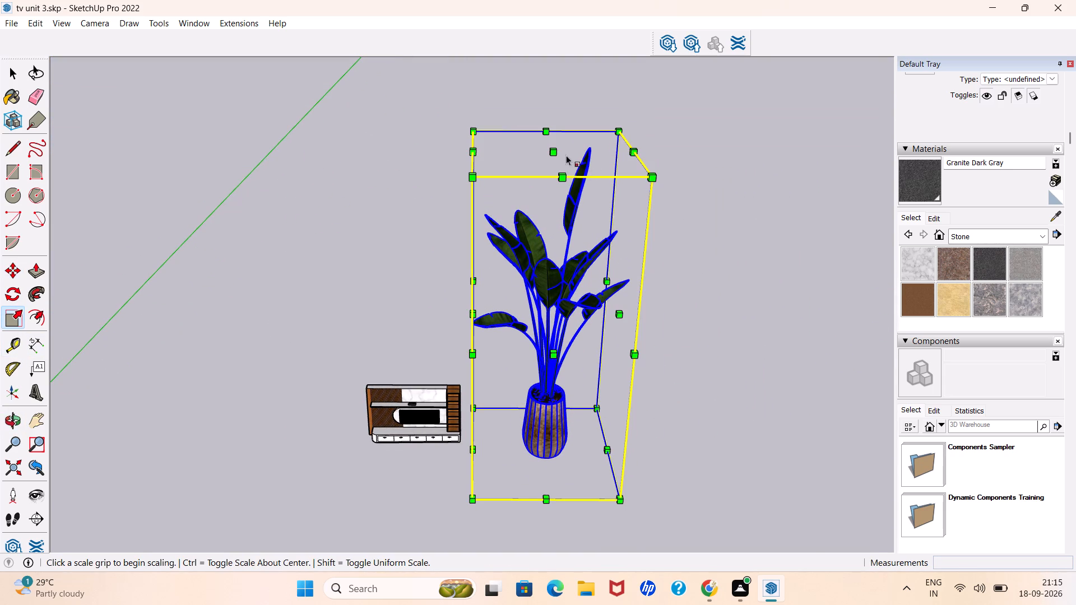
{"action": "left_click", "coordinate": [554, 147]}
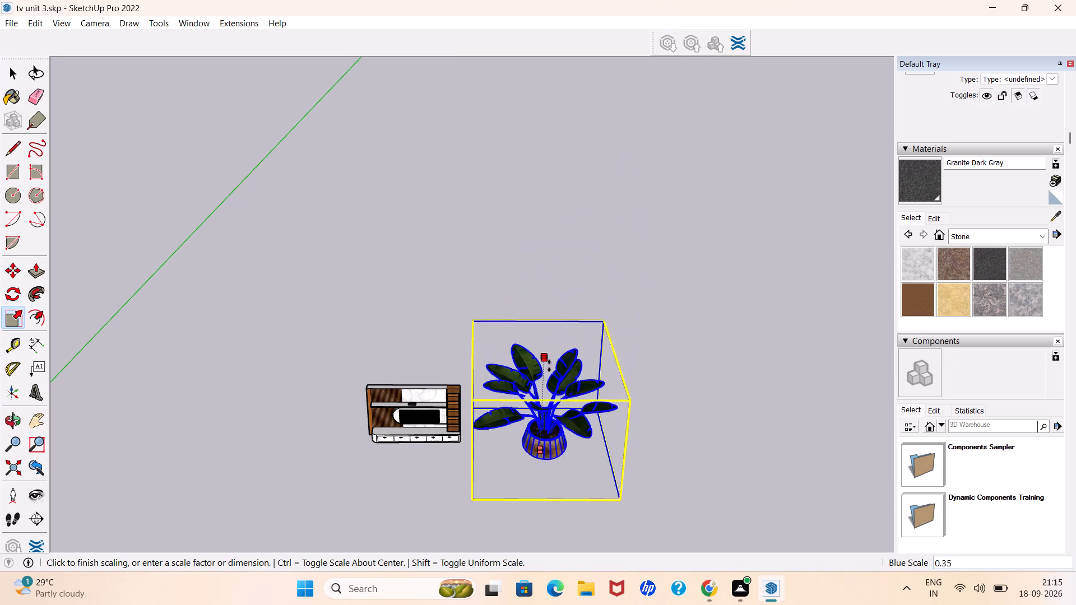
{"action": "left_click", "coordinate": [550, 423]}
{"action": "middle_click_drag", "start_coordinate": [595, 505], "coordinate": [416, 311]}
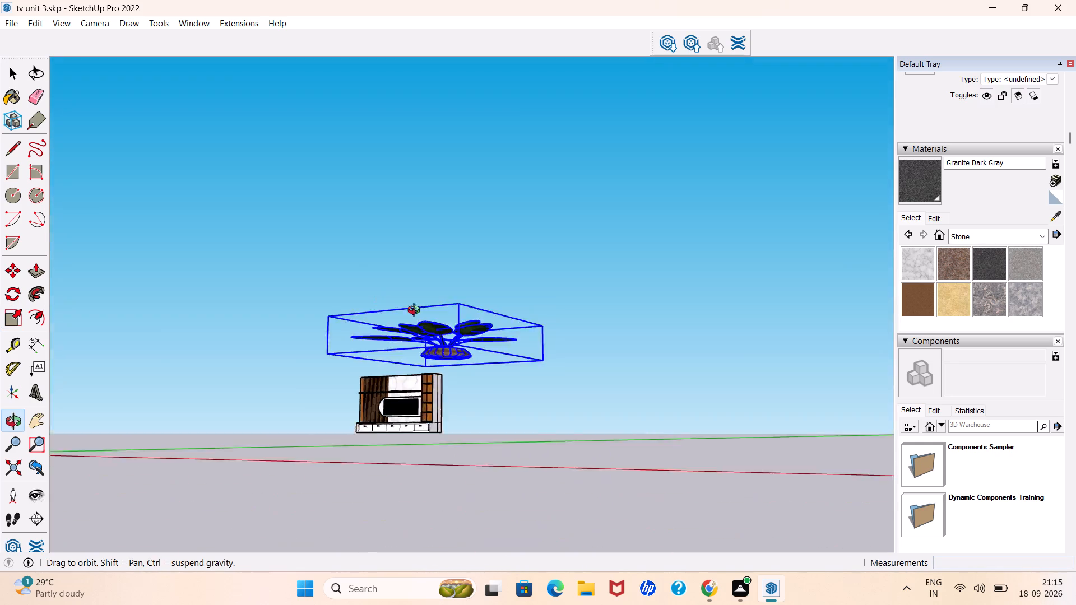
{"action": "middle_click_drag", "start_coordinate": [416, 311], "coordinate": [324, 317]}
{"action": "scroll", "coordinate": [330, 353], "scroll_direction": "up", "scroll_amount": 6}
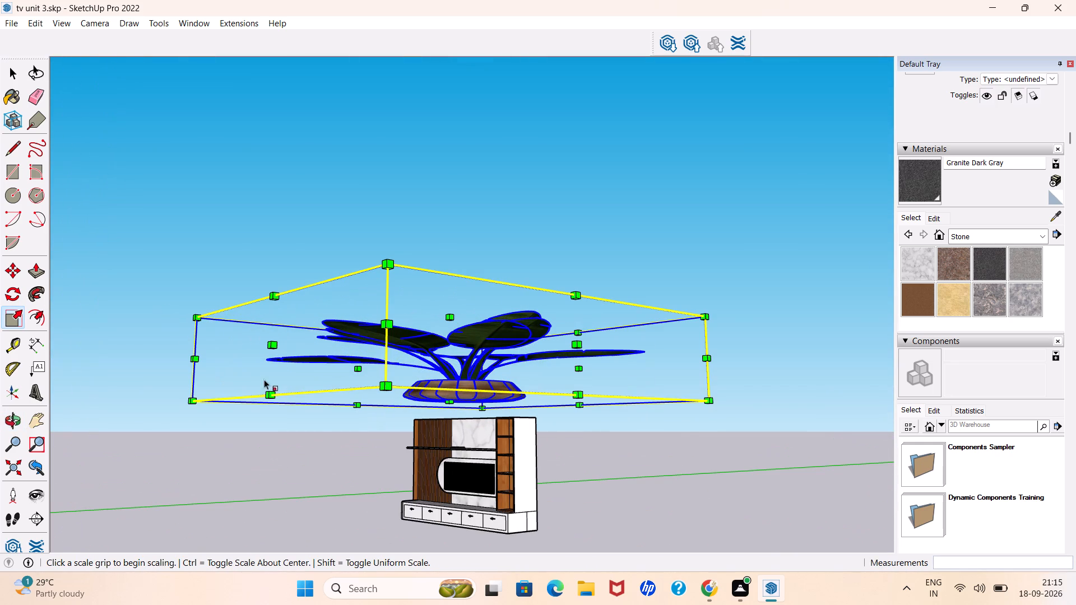
{"action": "left_click", "coordinate": [275, 346]}
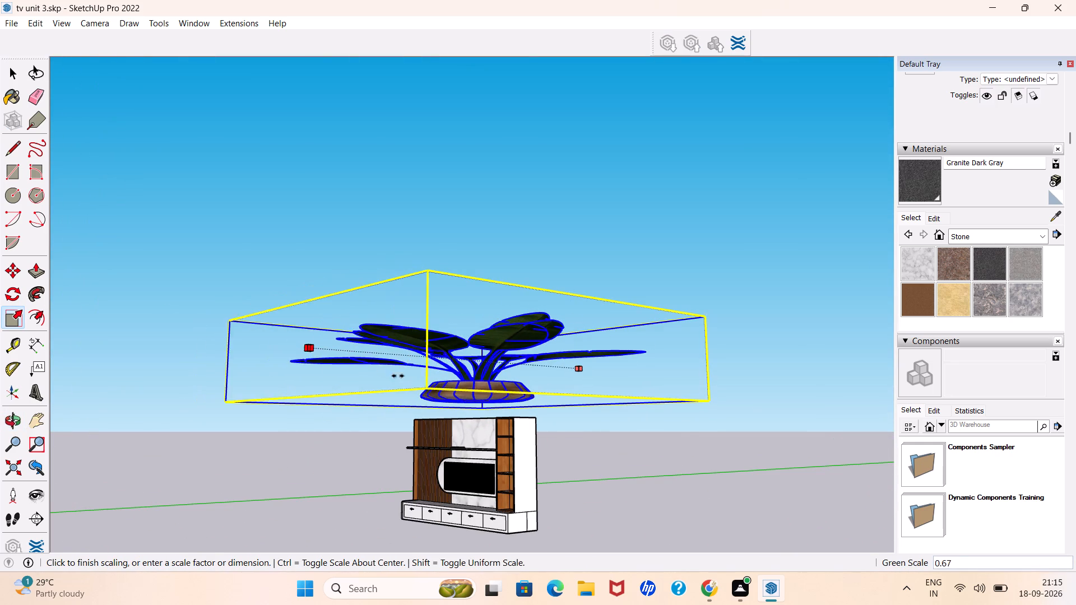
{"action": "left_click", "coordinate": [519, 373]}
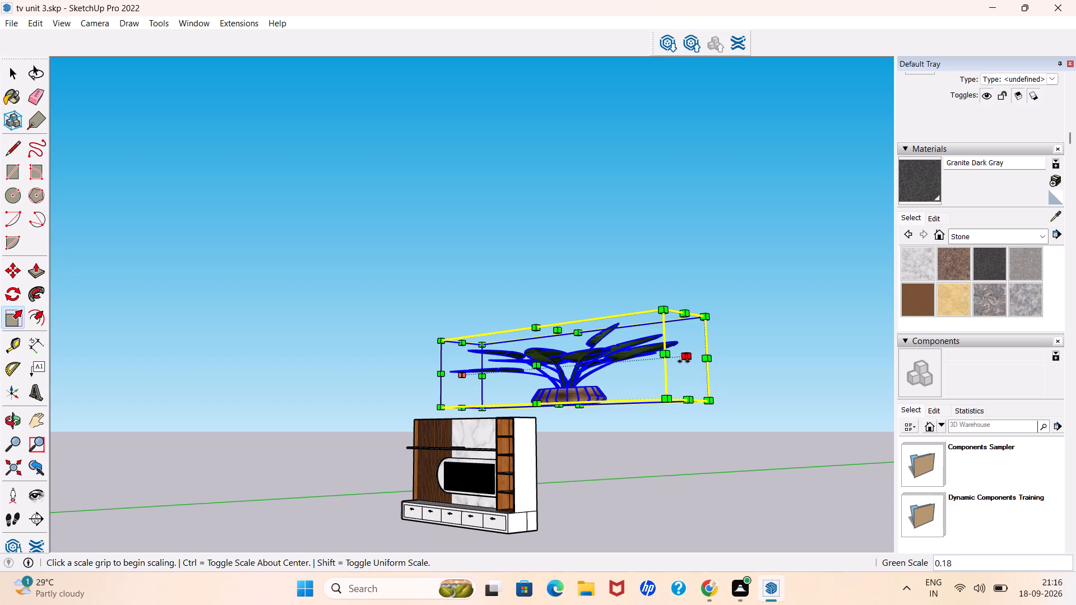
{"action": "left_click", "coordinate": [684, 361]}
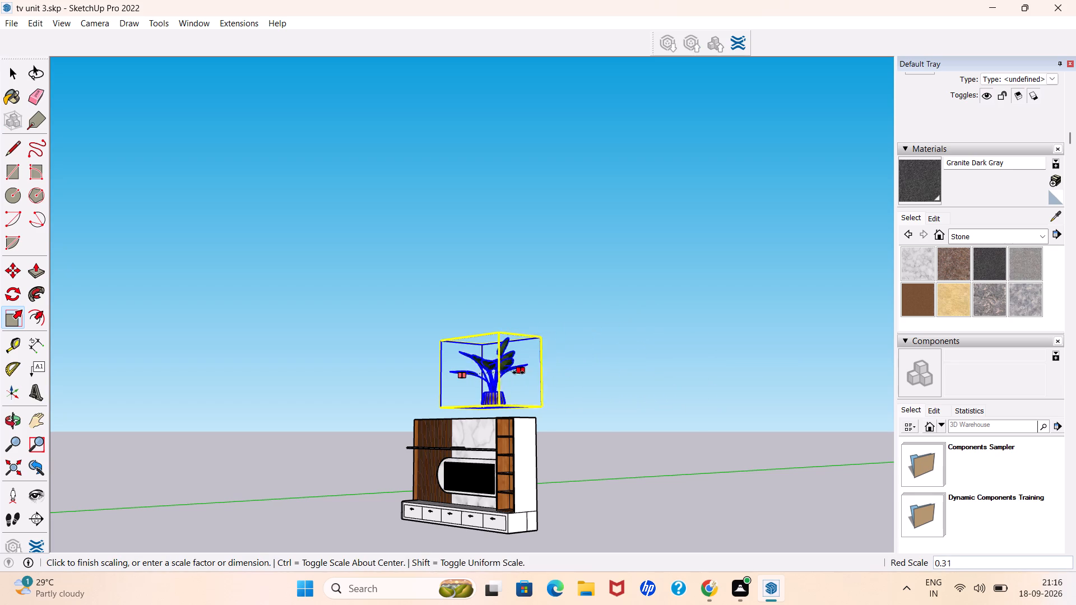
{"action": "left_click", "coordinate": [503, 373]}
Scale the plant down further in height and along the green and red axes to suit the TV unit.
{"action": "middle_click_drag", "start_coordinate": [466, 398], "coordinate": [761, 490]}
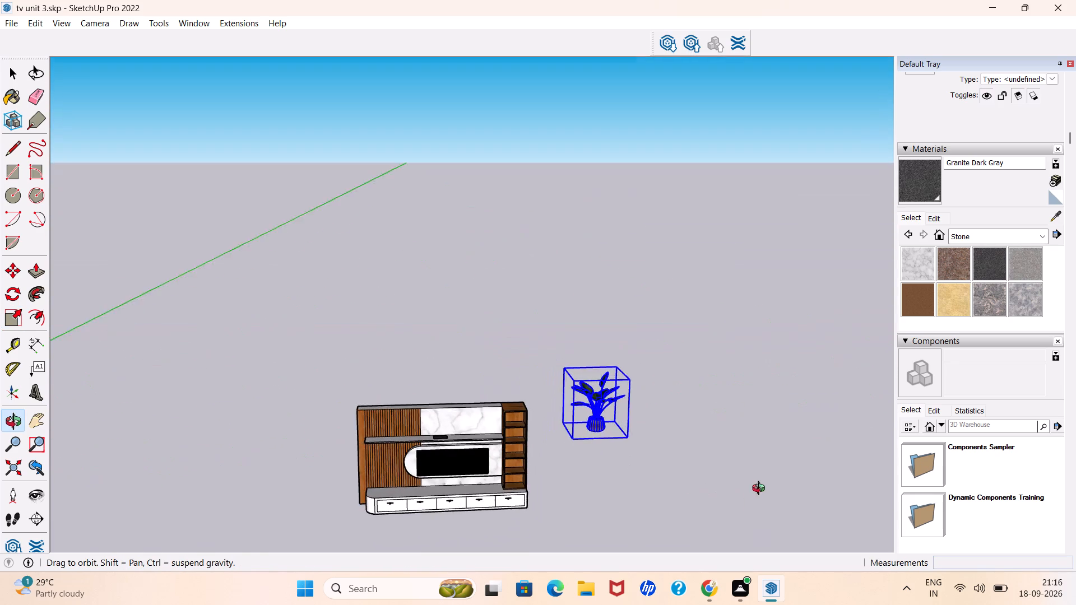
{"action": "middle_click_drag", "start_coordinate": [761, 490], "coordinate": [763, 495]}
{"action": "scroll", "coordinate": [593, 455], "scroll_direction": "up", "scroll_amount": 8}
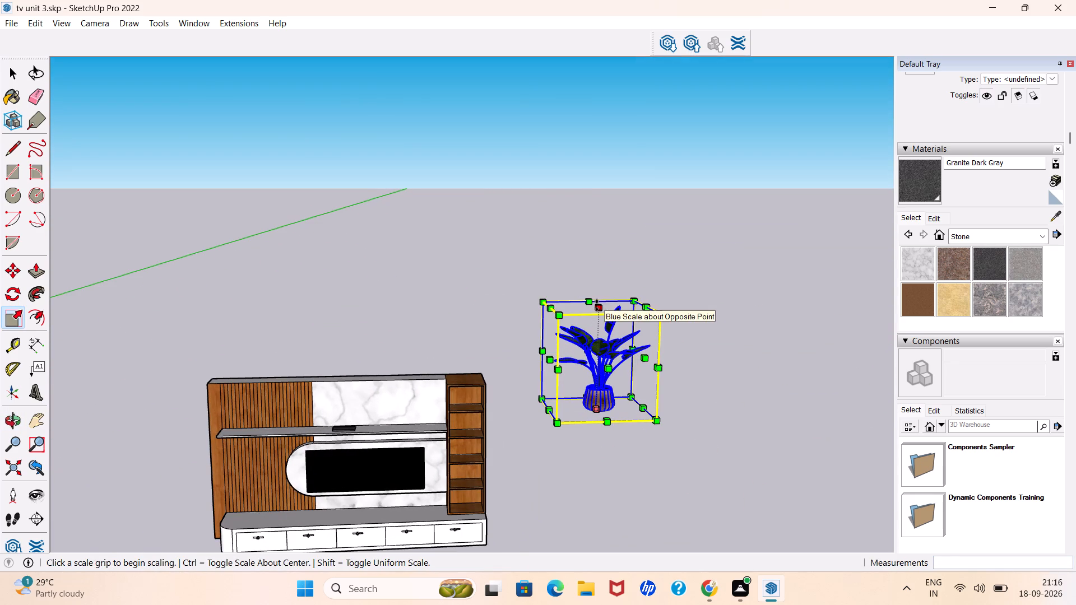
{"action": "left_click", "coordinate": [597, 305]}
{"action": "left_click", "coordinate": [590, 344]}
{"action": "middle_click_drag", "start_coordinate": [570, 390], "coordinate": [672, 392]}
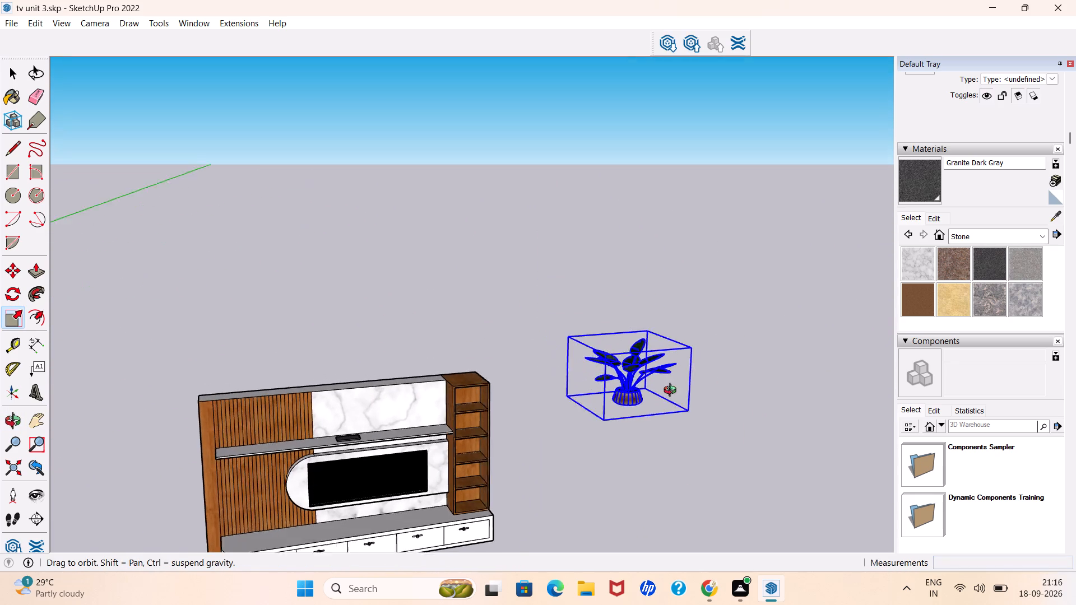
{"action": "middle_click_drag", "start_coordinate": [672, 392], "coordinate": [705, 396]}
{"action": "left_click", "coordinate": [674, 370]}
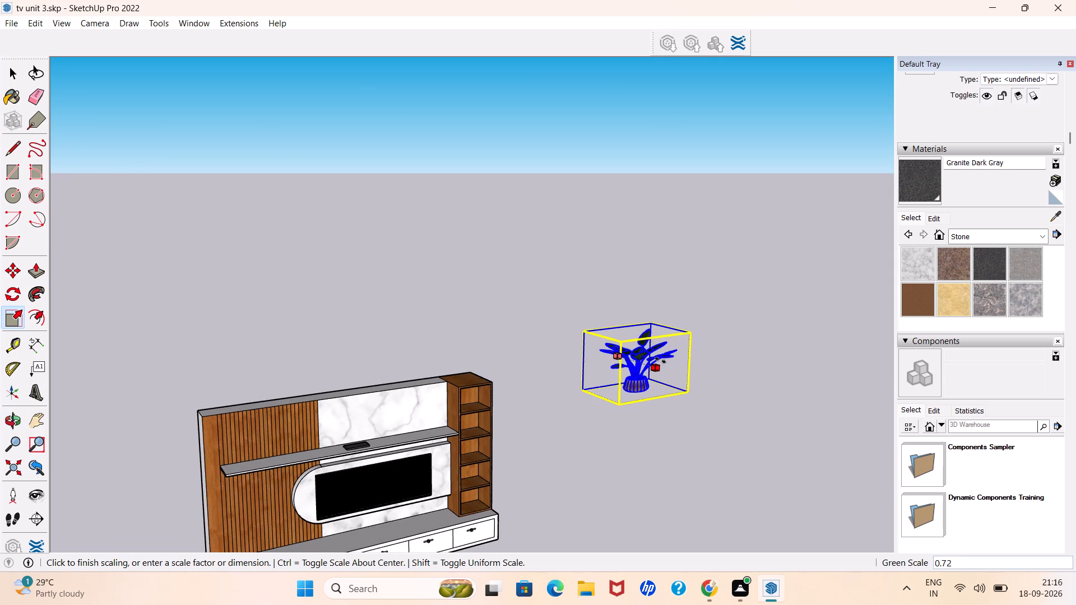
{"action": "left_click", "coordinate": [660, 360]}
{"action": "left_click", "coordinate": [595, 366]}
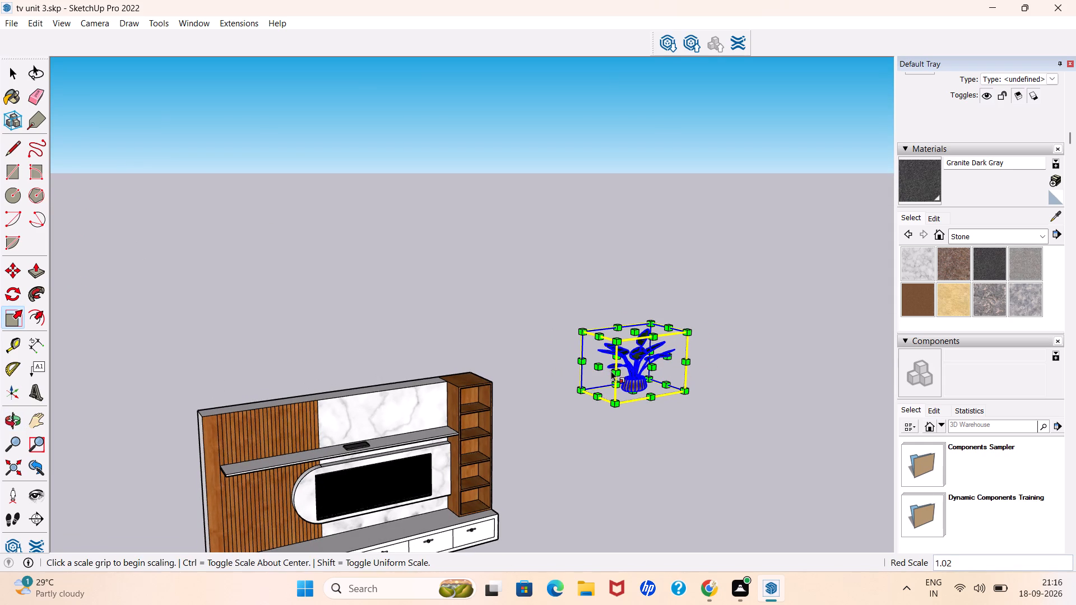
{"action": "left_click", "coordinate": [597, 369]}
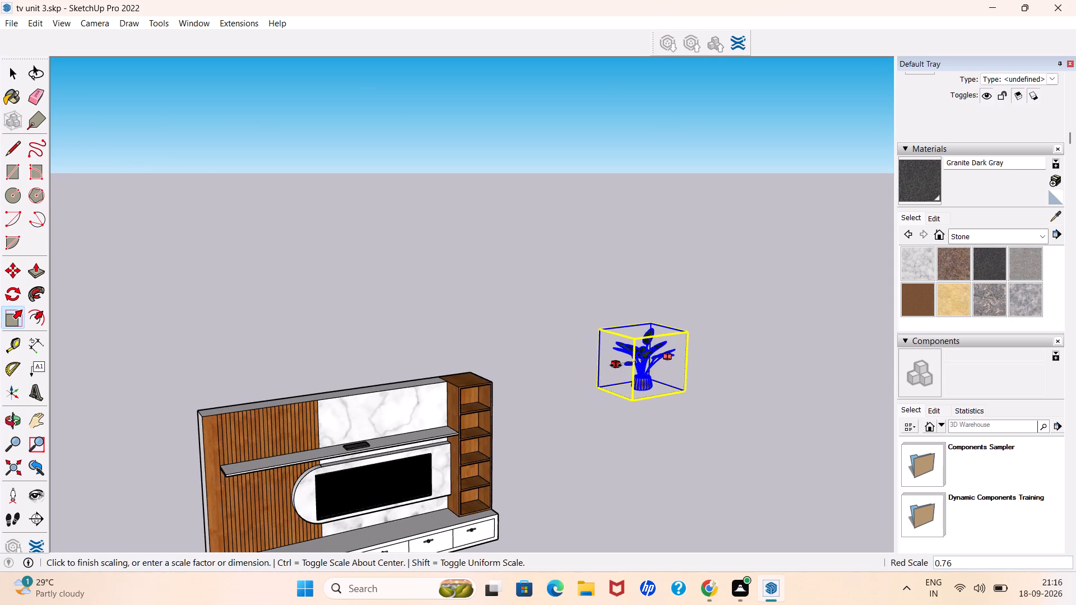
{"action": "left_click", "coordinate": [624, 365]}
Move the plant by its lower bounding-box corner to the open space in front of the TV unit's drawers.
{"action": "middle_click_drag", "start_coordinate": [711, 335], "coordinate": [633, 473]}
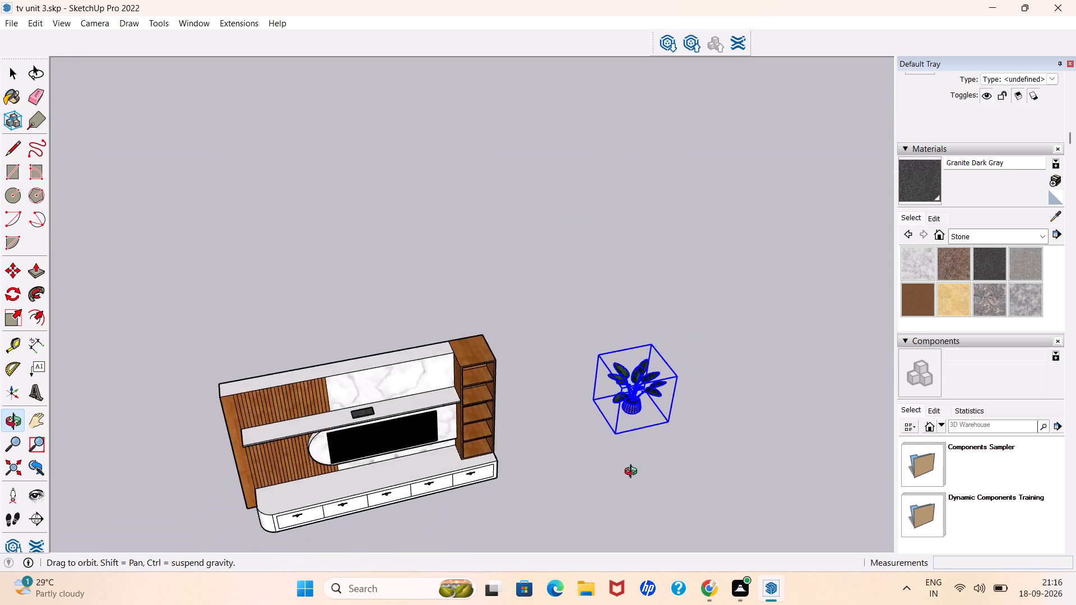
{"action": "middle_click_drag", "start_coordinate": [633, 473], "coordinate": [552, 418]}
{"action": "scroll", "coordinate": [548, 418], "scroll_direction": "down", "scroll_amount": 3}
{"action": "scroll", "coordinate": [601, 440], "scroll_direction": "up", "scroll_amount": 3}
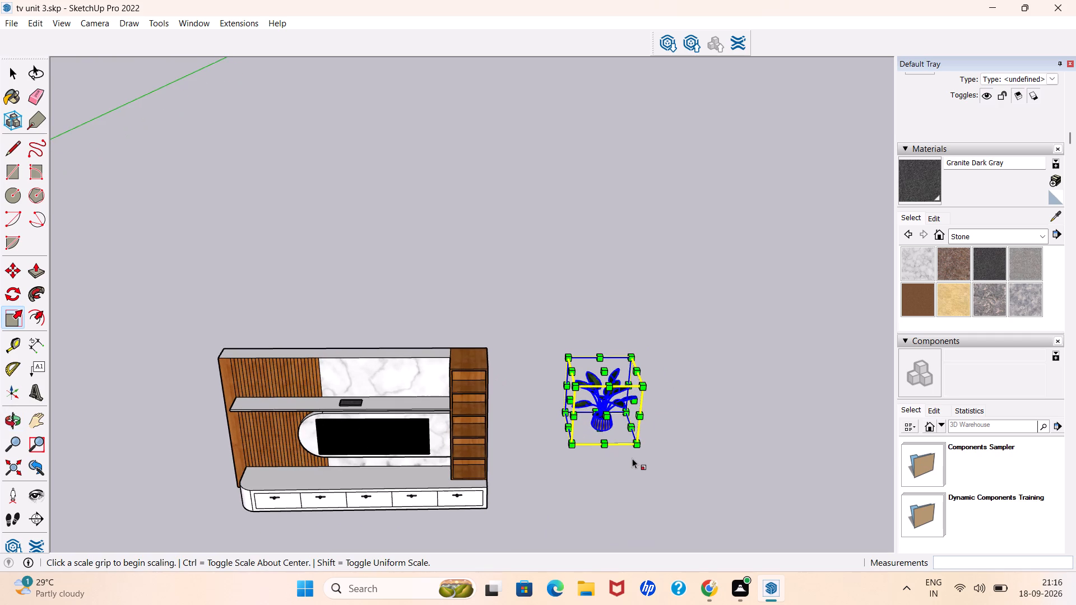
{"action": "key", "text": "space"}
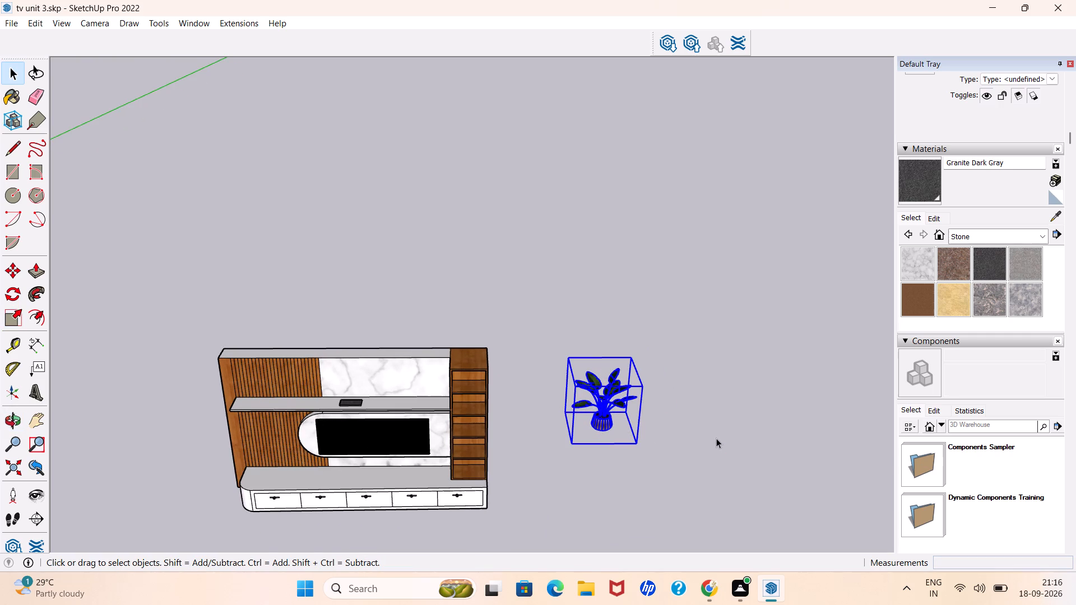
{"action": "key", "text": "m"}
{"action": "left_click", "coordinate": [637, 444]}
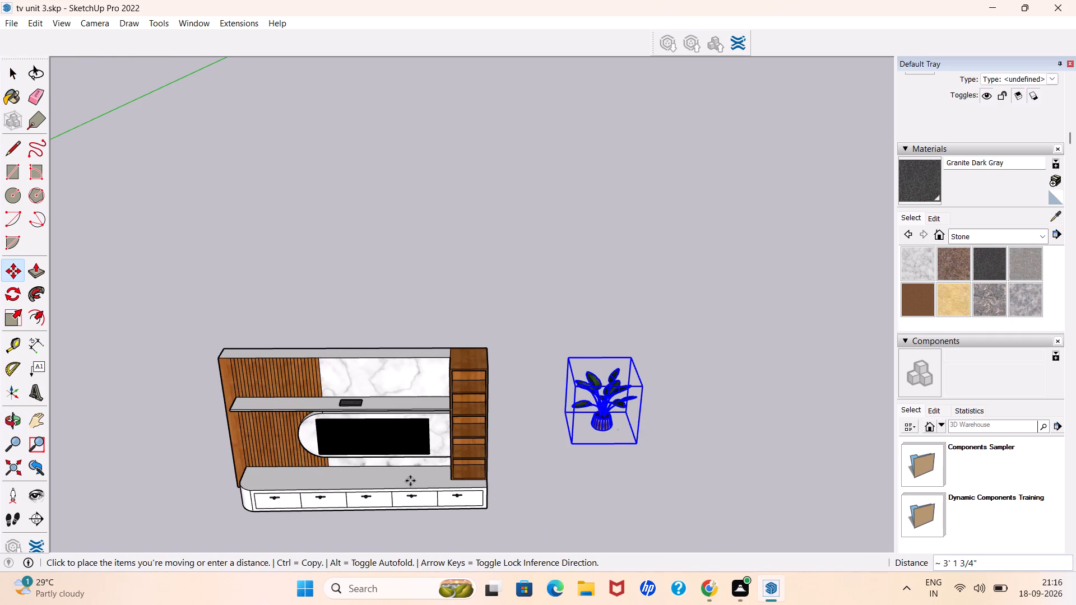
{"action": "scroll", "coordinate": [298, 482], "scroll_direction": "up", "scroll_amount": 4}
{"action": "middle_click_drag", "start_coordinate": [300, 472], "coordinate": [398, 399]}
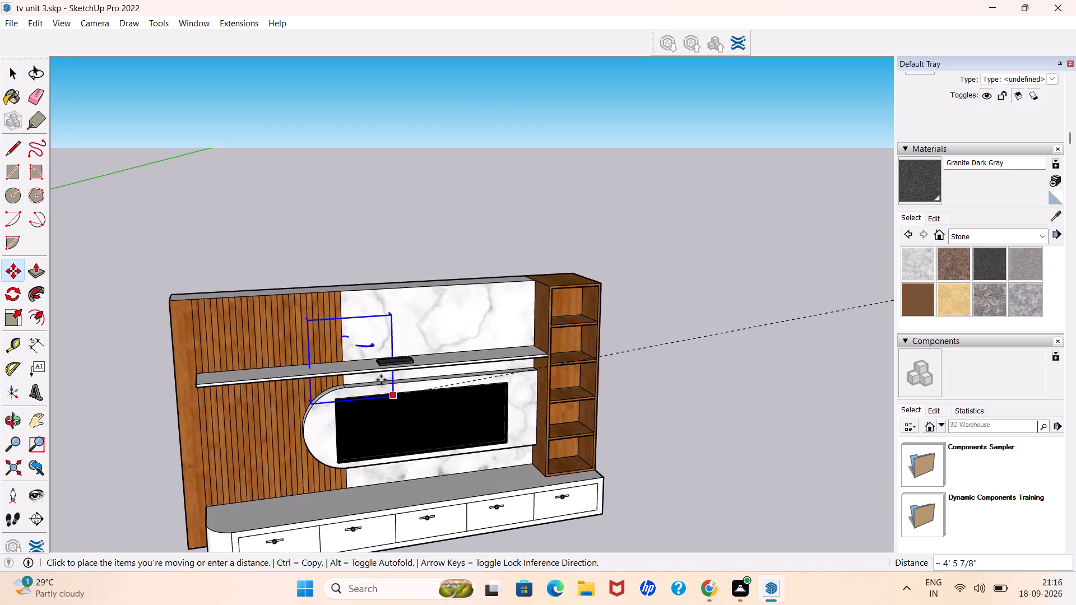
{"action": "scroll", "coordinate": [381, 378], "scroll_direction": "down", "scroll_amount": 8}
{"action": "scroll", "coordinate": [336, 449], "scroll_direction": "up", "scroll_amount": 11}
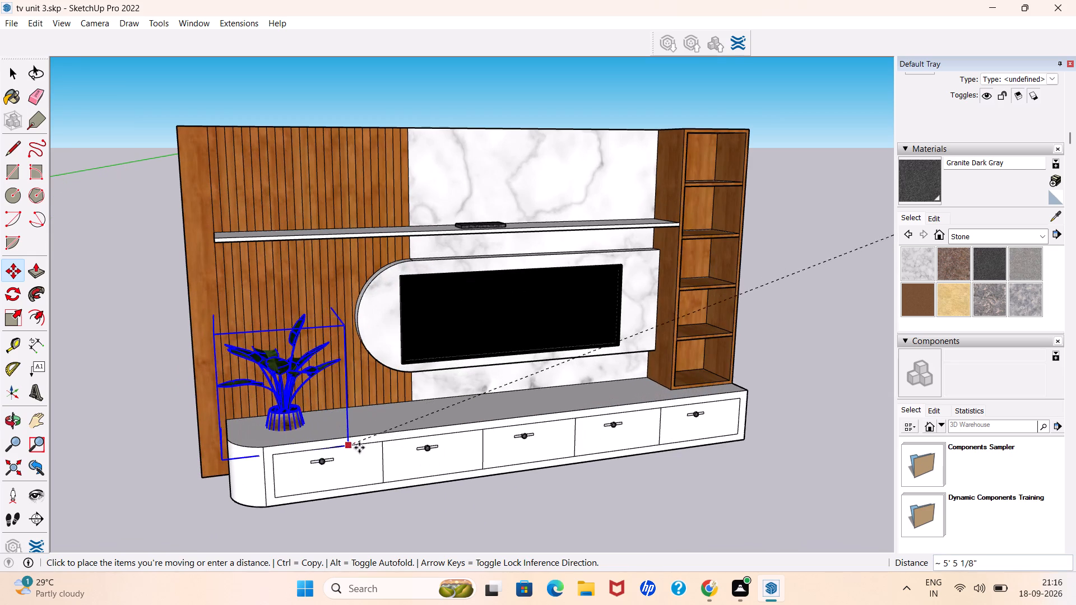
{"action": "scroll", "coordinate": [391, 403], "scroll_direction": "down", "scroll_amount": 10}
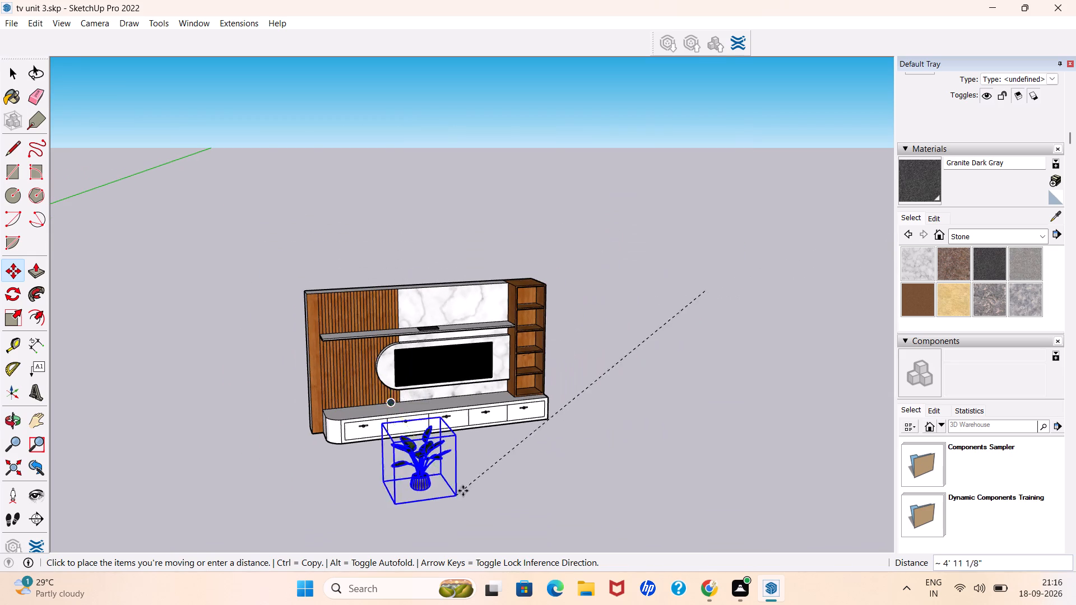
{"action": "left_click", "coordinate": [491, 496]}
Scale the plant to about 0.80 along the green axis and readjust its height along the blue axis.
{"action": "key", "text": "s"}
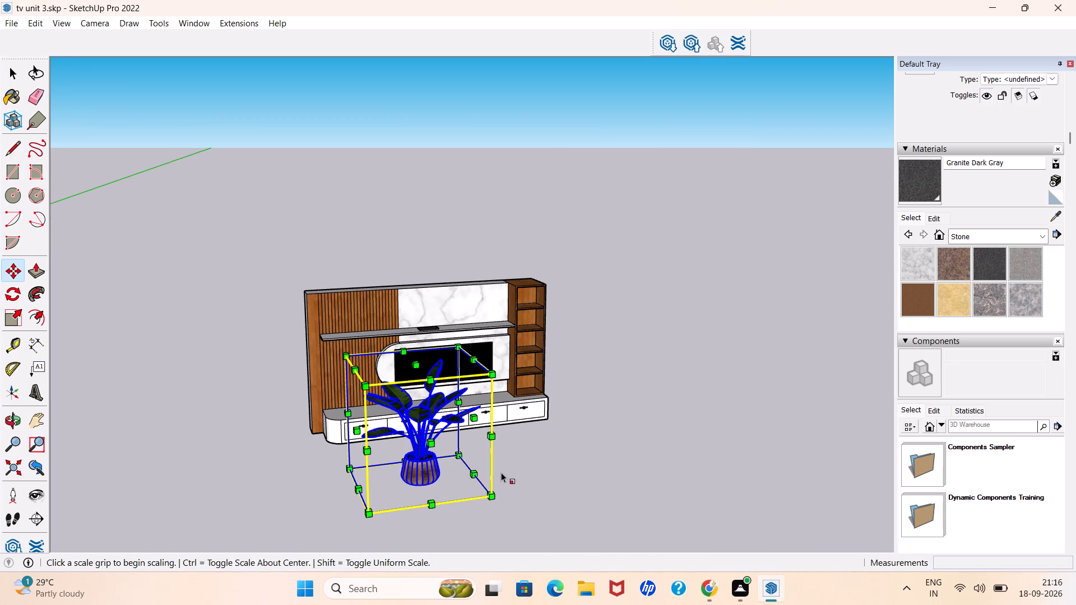
{"action": "left_click", "coordinate": [429, 446]}
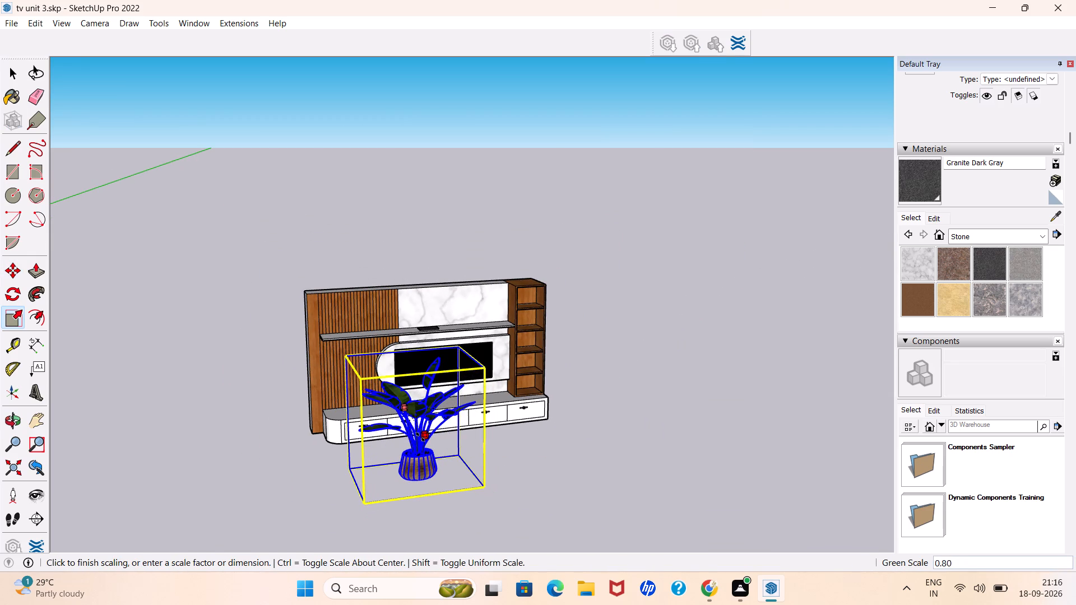
{"action": "left_click", "coordinate": [419, 435]}
{"action": "left_click", "coordinate": [411, 364]}
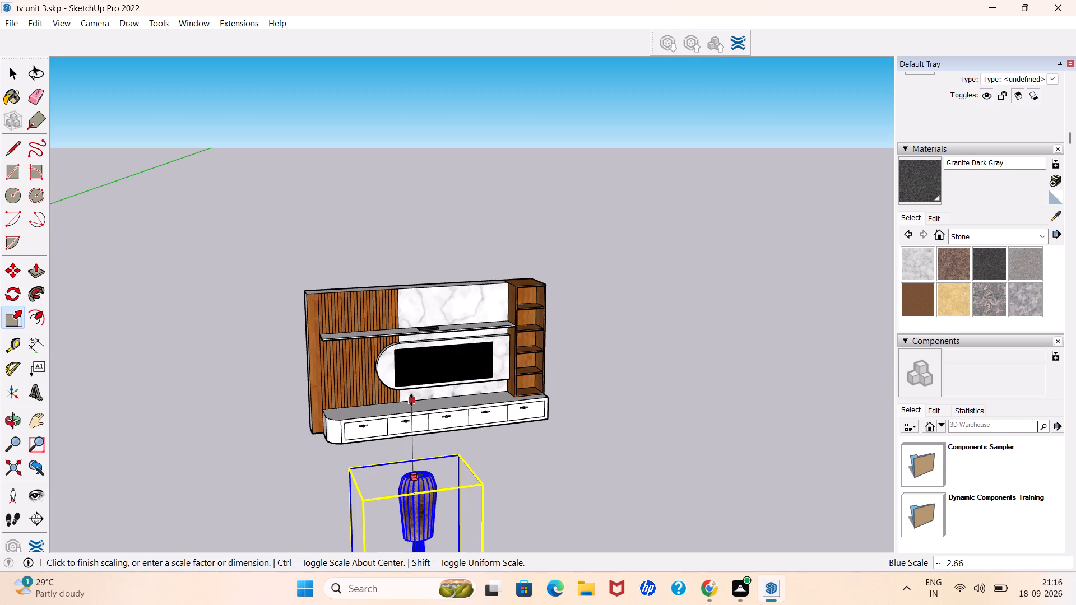
{"action": "scroll", "coordinate": [411, 400], "scroll_direction": "down", "scroll_amount": 8}
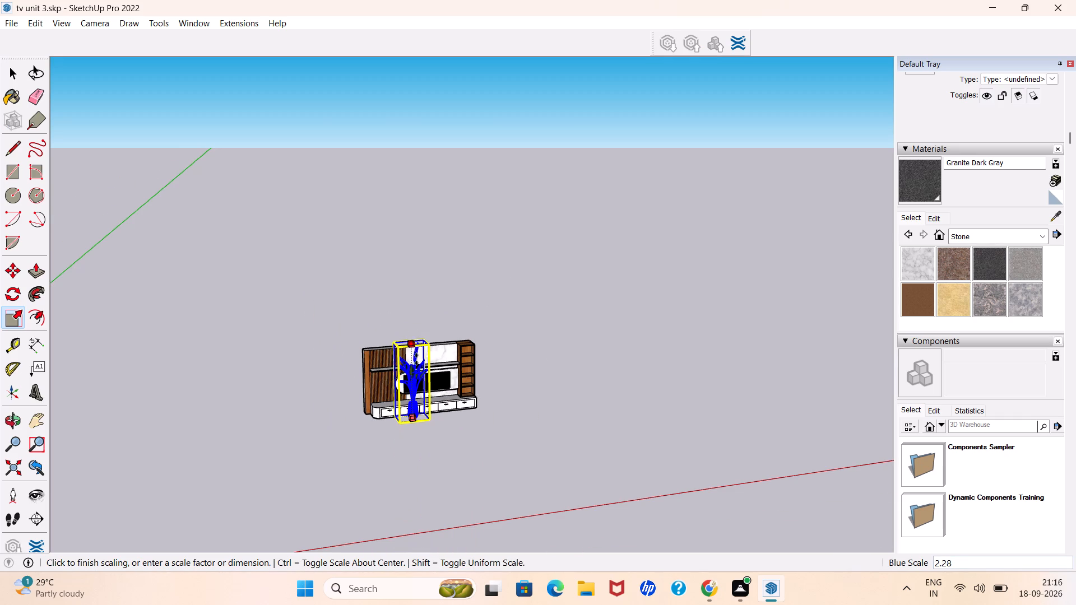
{"action": "middle_click_drag", "start_coordinate": [424, 389], "coordinate": [508, 400]}
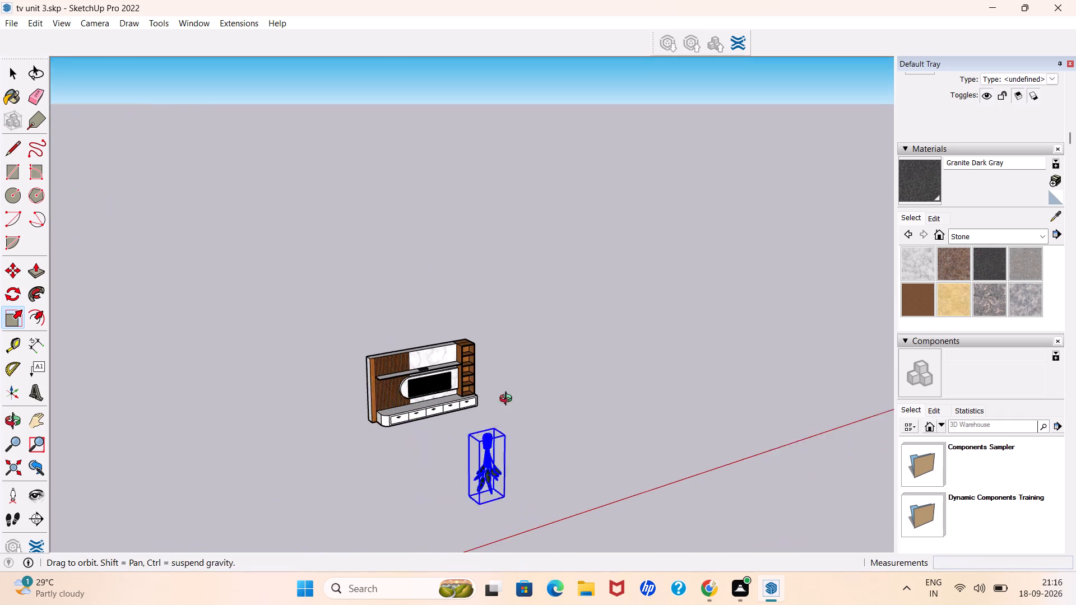
{"action": "middle_click_drag", "start_coordinate": [508, 400], "coordinate": [549, 373]}
{"action": "left_click", "coordinate": [541, 375]}
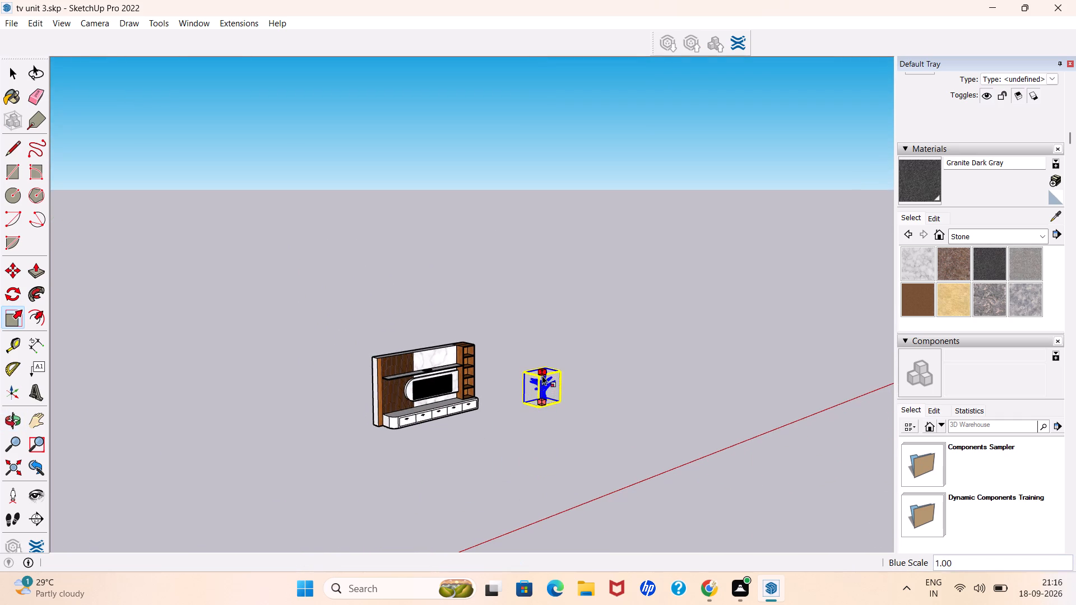
Scale the plant to about 0.77 along the red axis and reduce its height along the blue axis.
{"action": "scroll", "coordinate": [539, 385], "scroll_direction": "up", "scroll_amount": 9}
{"action": "left_click", "coordinate": [508, 396]}
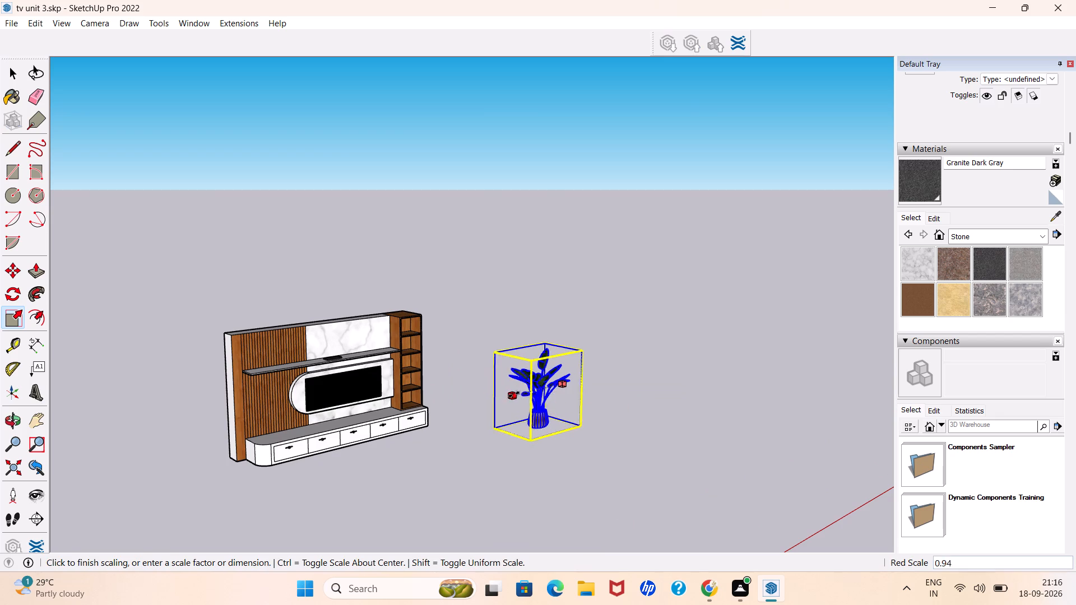
{"action": "left_click", "coordinate": [521, 389]}
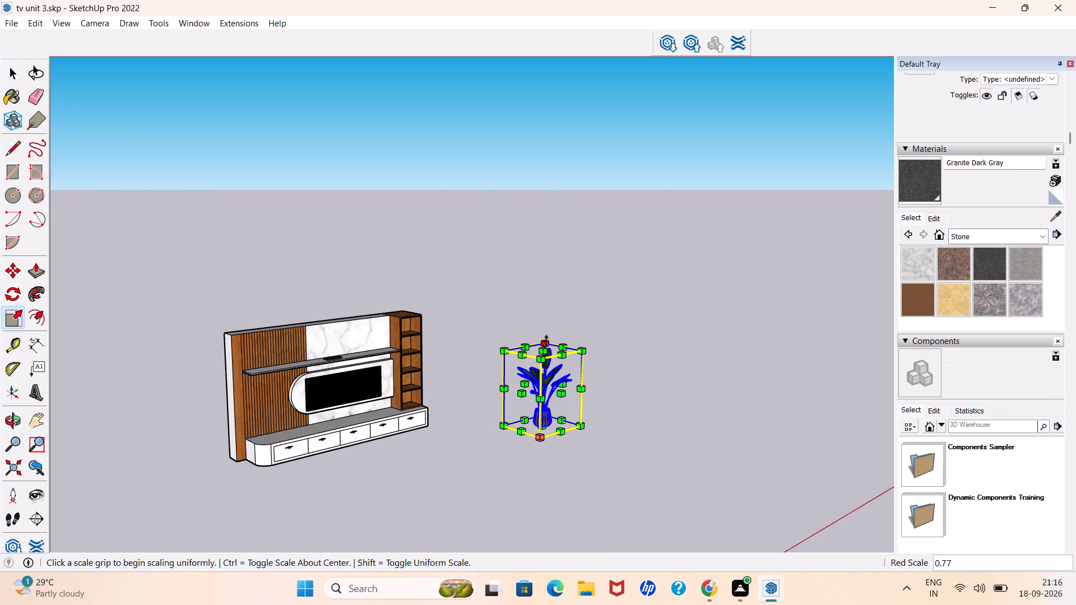
{"action": "left_click", "coordinate": [548, 348]}
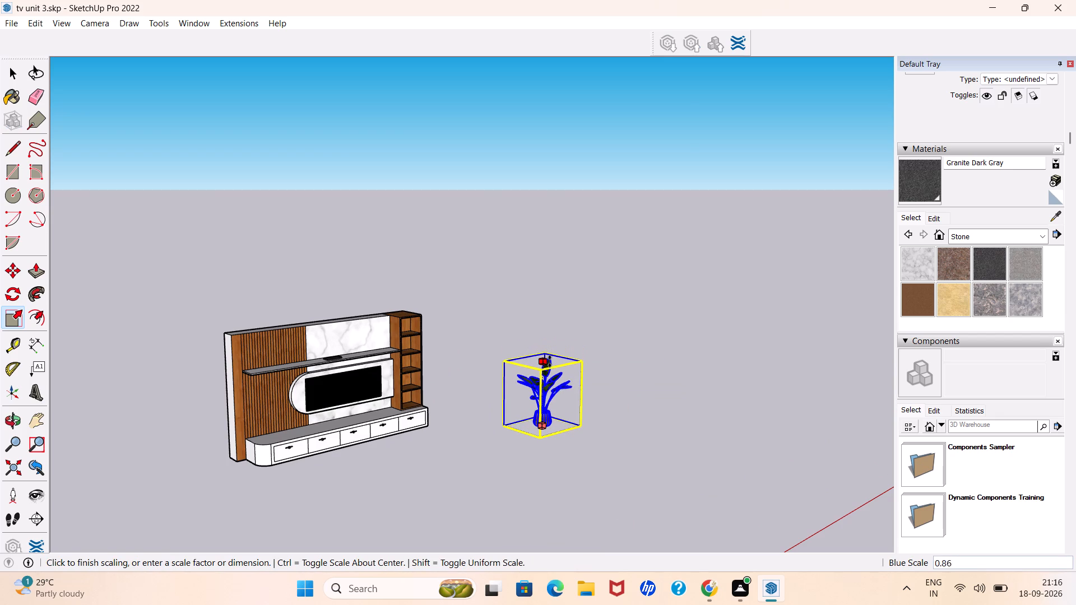
{"action": "left_click", "coordinate": [550, 376]}
{"action": "scroll", "coordinate": [547, 410], "scroll_direction": "up", "scroll_amount": 6}
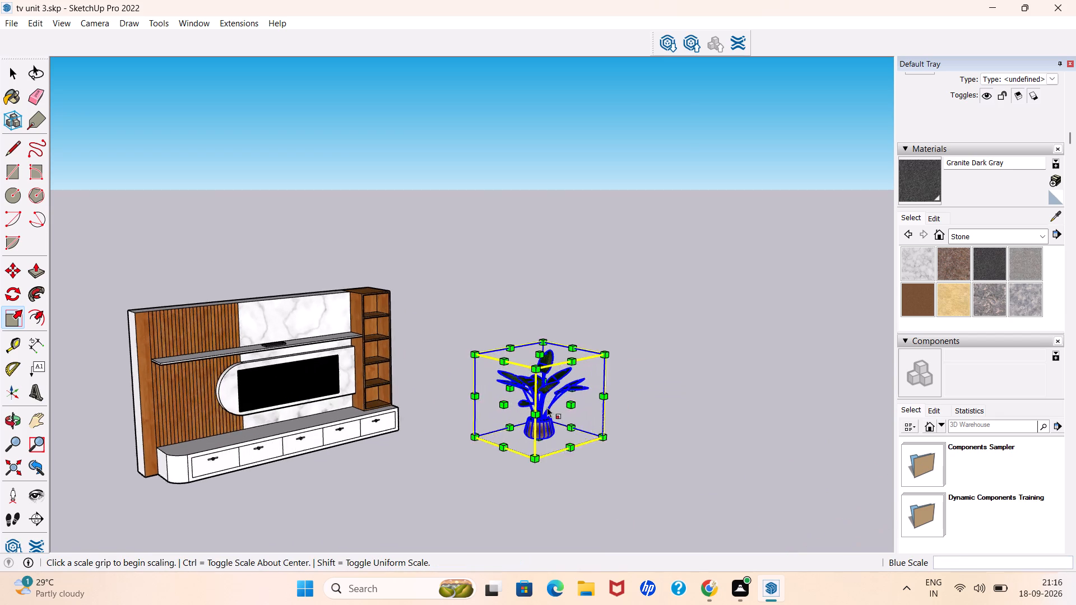
Scale the plant to about 0.76 along the green axis and reduce it slightly along the red axis.
{"action": "scroll", "coordinate": [547, 407], "scroll_direction": "up", "scroll_amount": 2}
{"action": "left_click", "coordinate": [576, 400]}
{"action": "left_click", "coordinate": [562, 394]}
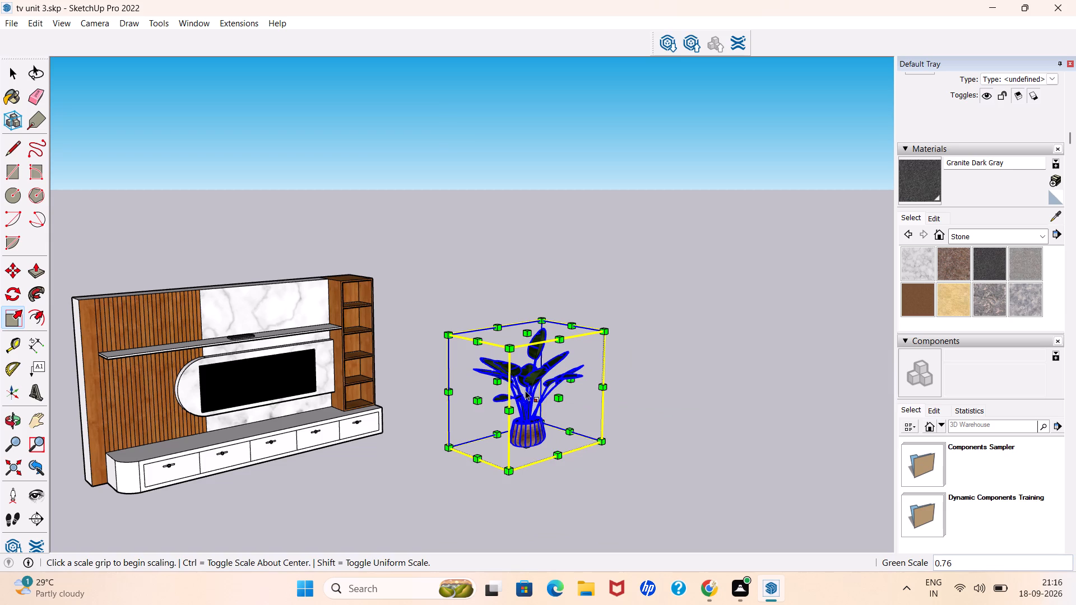
{"action": "left_click", "coordinate": [479, 397]}
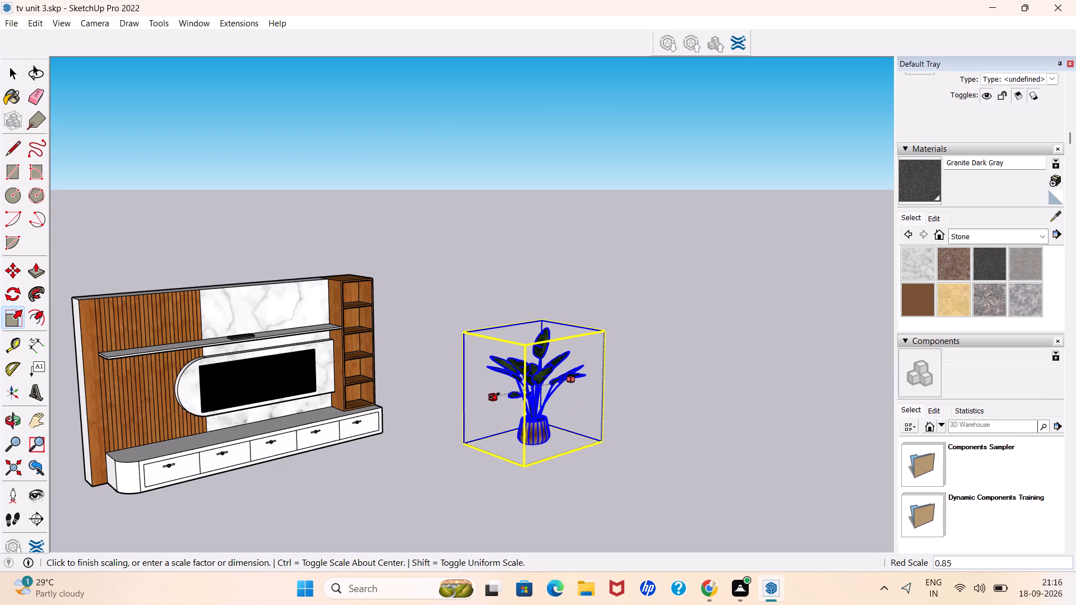
{"action": "left_click", "coordinate": [495, 394]}
{"action": "key", "text": "space"}
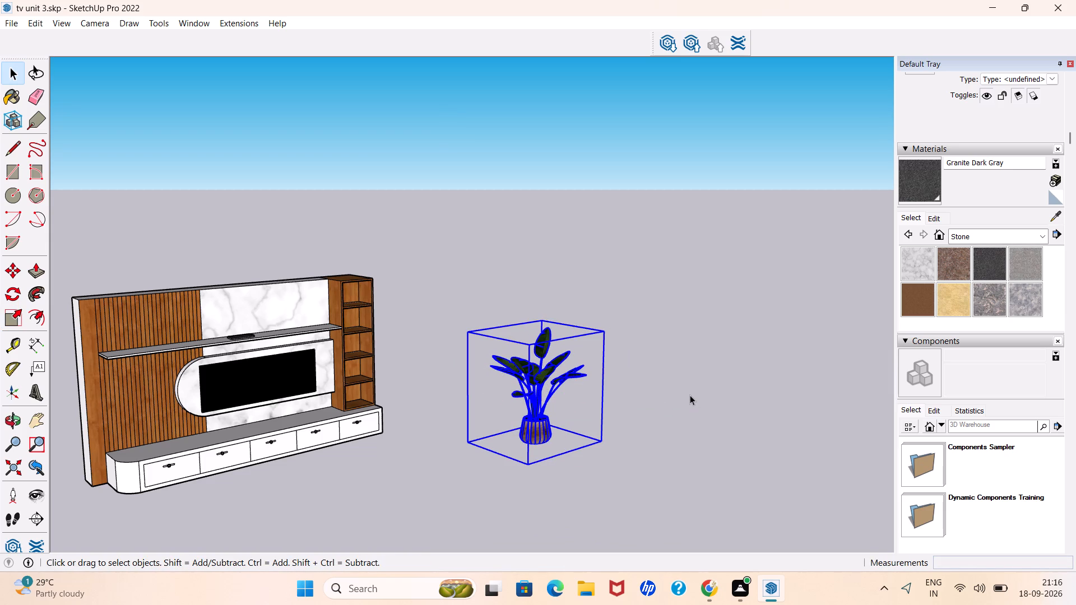
Move the plant by its lower bounding-box corner onto the drawer cabinet's top near the rounded end, in front of the slatted wood.
{"action": "key", "text": "m"}
{"action": "left_click", "coordinate": [601, 444]}
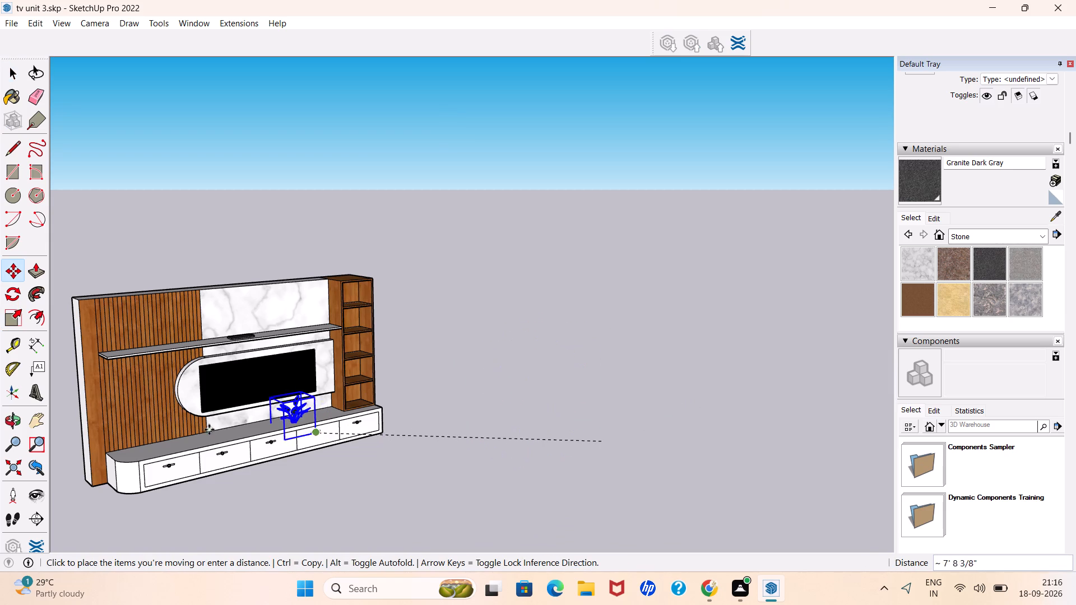
{"action": "scroll", "coordinate": [196, 427], "scroll_direction": "up", "scroll_amount": 7}
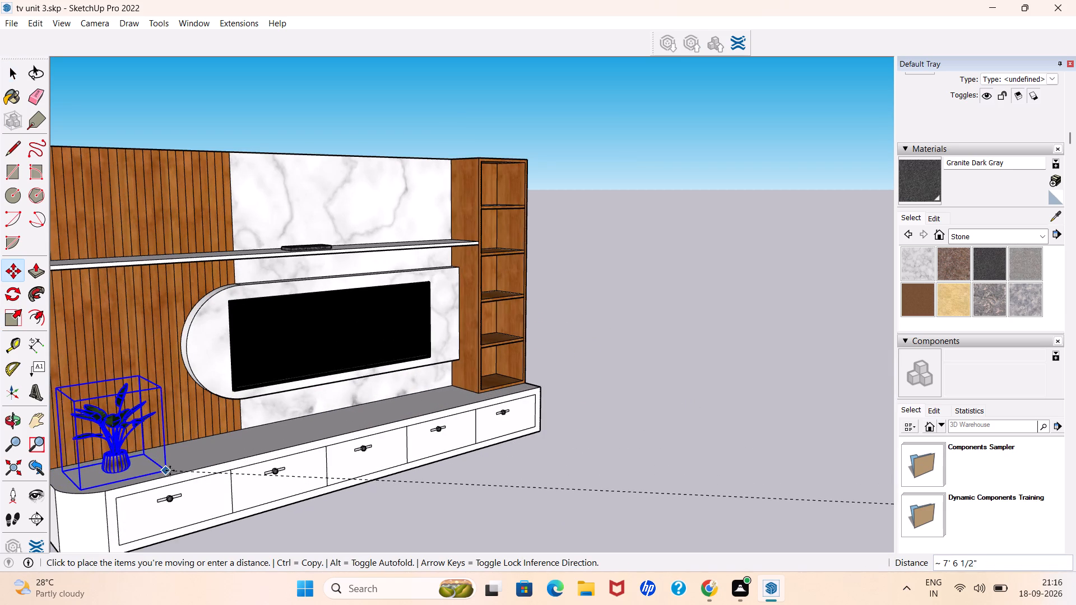
{"action": "left_click", "coordinate": [174, 472]}
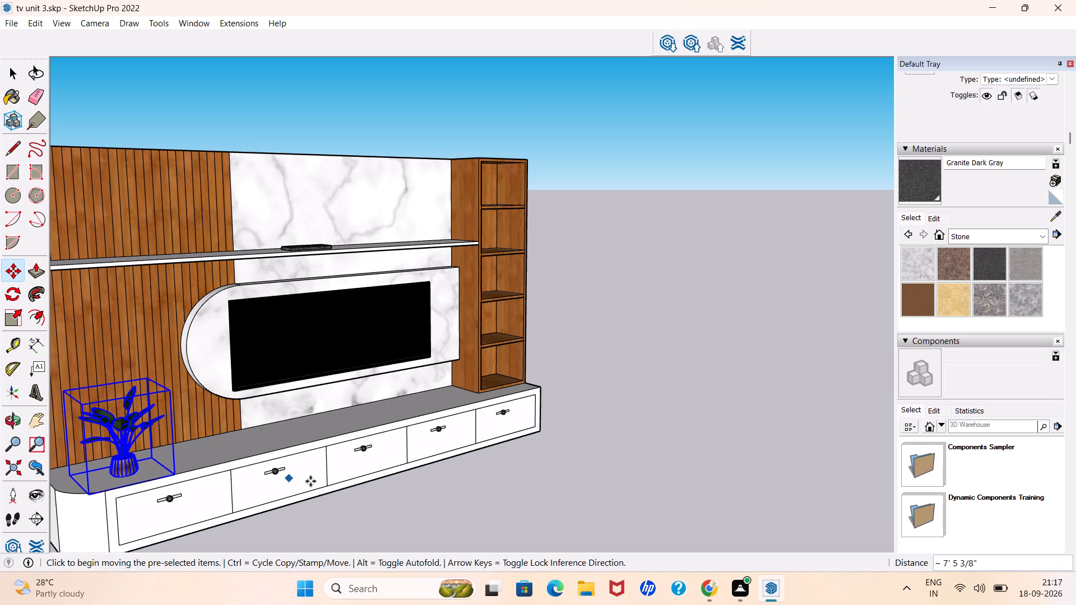
{"action": "key", "text": "space"}
{"action": "left_click", "coordinate": [603, 391]}
Copy the plant about 1' 1 13/16" away into the open space beside the unit's slatted wood end.
{"action": "scroll", "coordinate": [602, 391], "scroll_direction": "down", "scroll_amount": 4}
{"action": "middle_click_drag", "start_coordinate": [666, 379], "coordinate": [349, 392]}
{"action": "scroll", "coordinate": [666, 380], "scroll_direction": "down", "scroll_amount": 1}
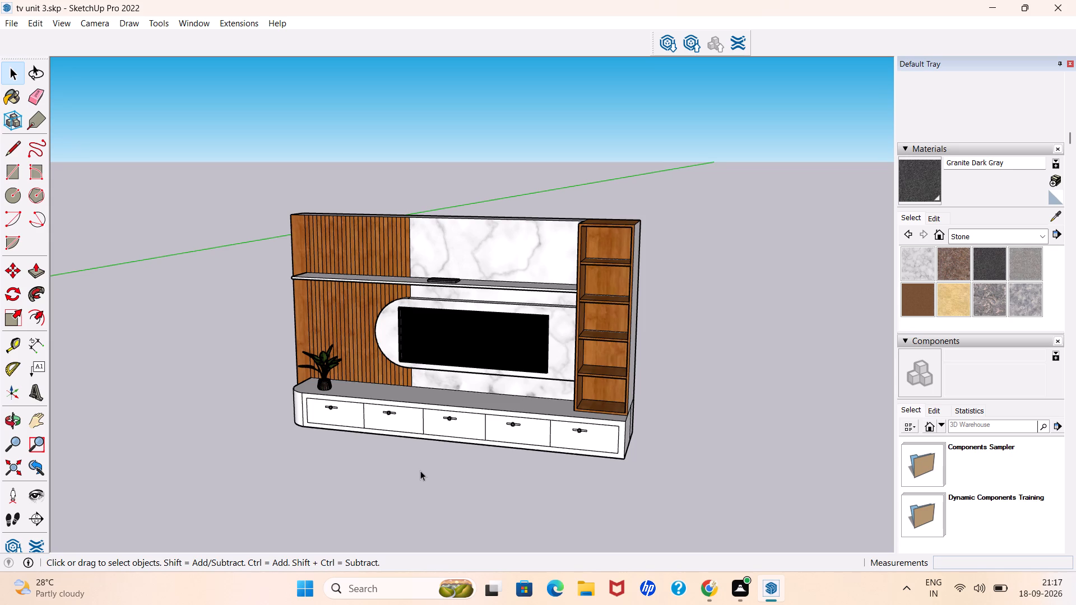
{"action": "scroll", "coordinate": [318, 355], "scroll_direction": "up", "scroll_amount": 3}
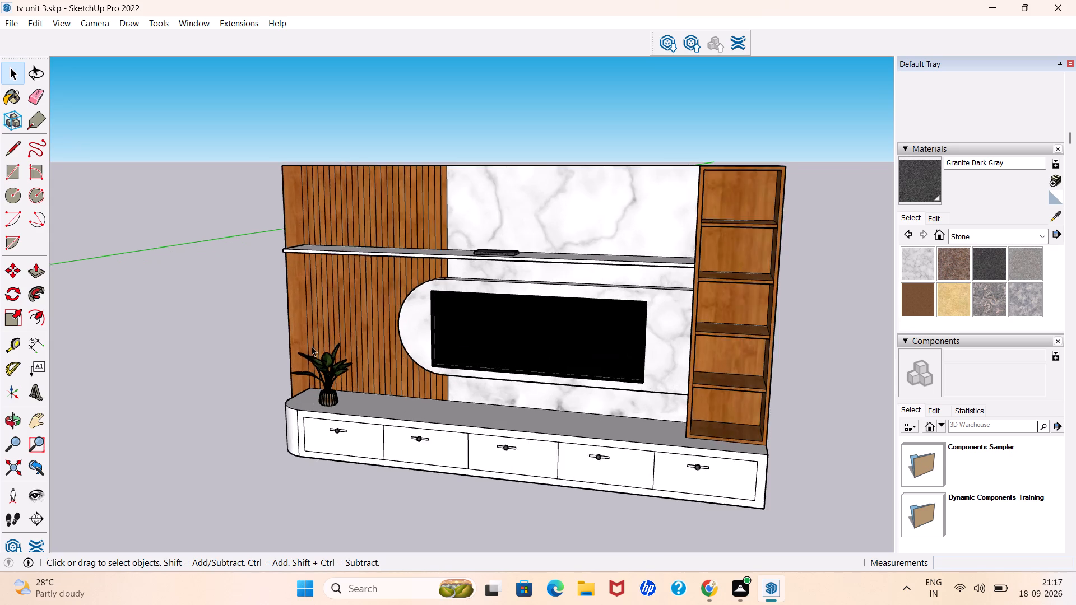
{"action": "scroll", "coordinate": [312, 351], "scroll_direction": "up", "scroll_amount": 8}
{"action": "left_click", "coordinate": [333, 408]}
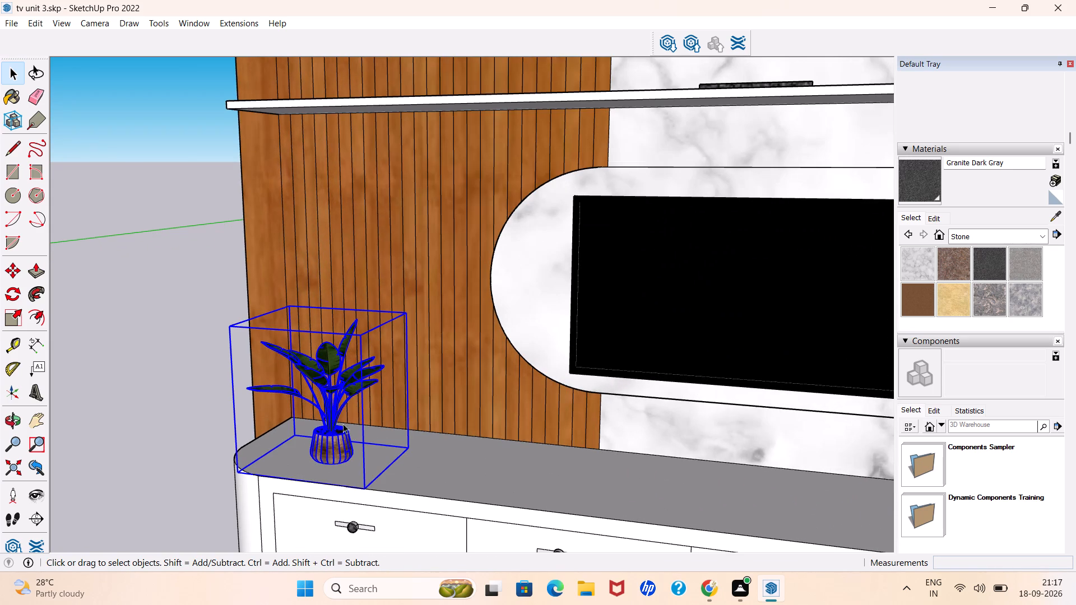
{"action": "key", "text": "m"}
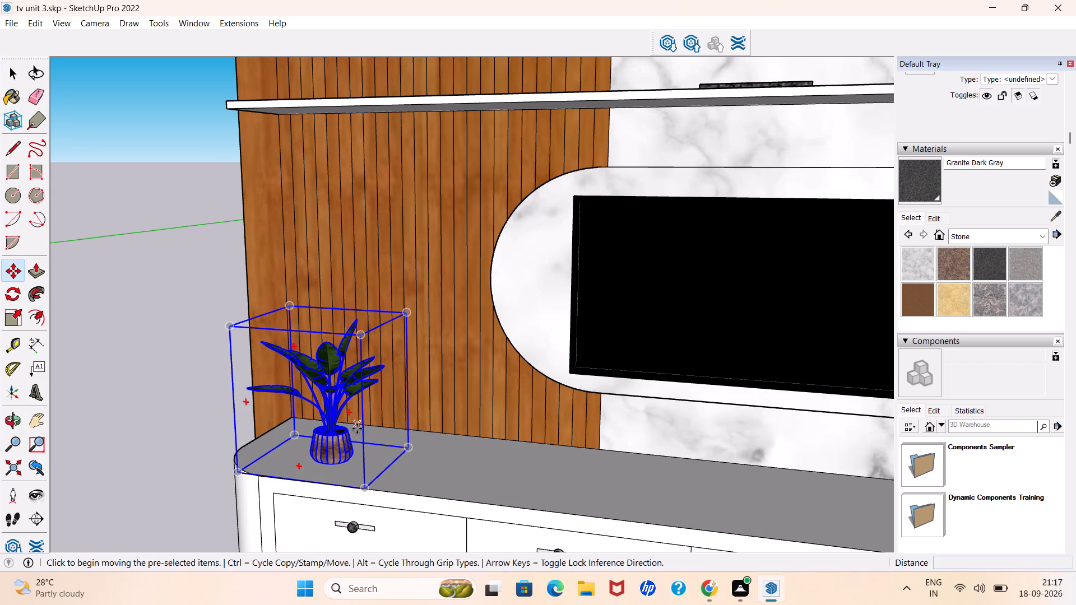
{"action": "left_click", "coordinate": [364, 429]}
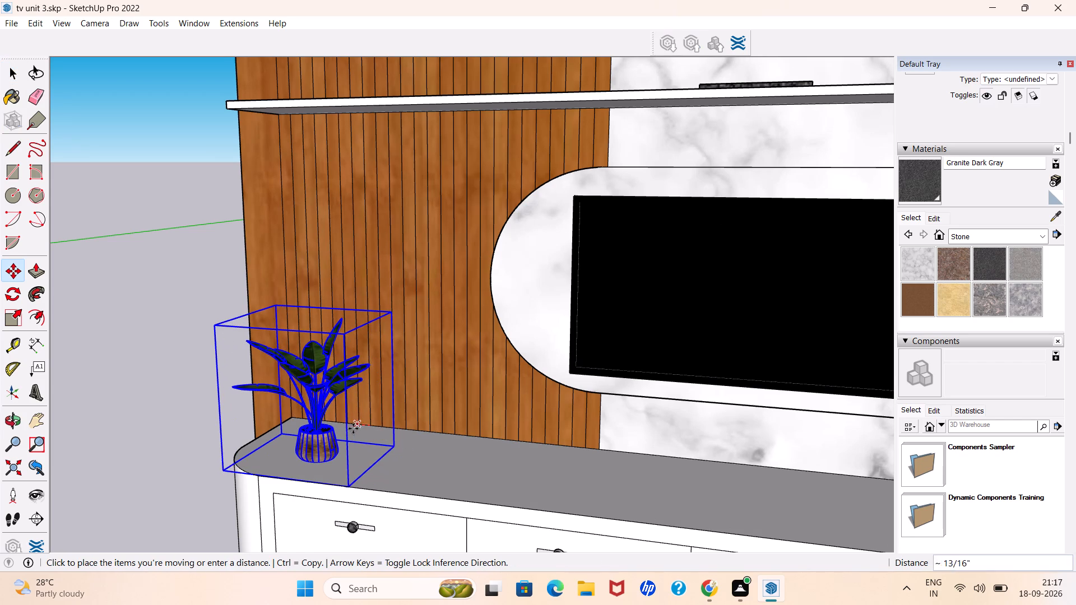
{"action": "scroll", "coordinate": [352, 426], "scroll_direction": "down", "scroll_amount": 9}
{"action": "left_click", "coordinate": [243, 420]}
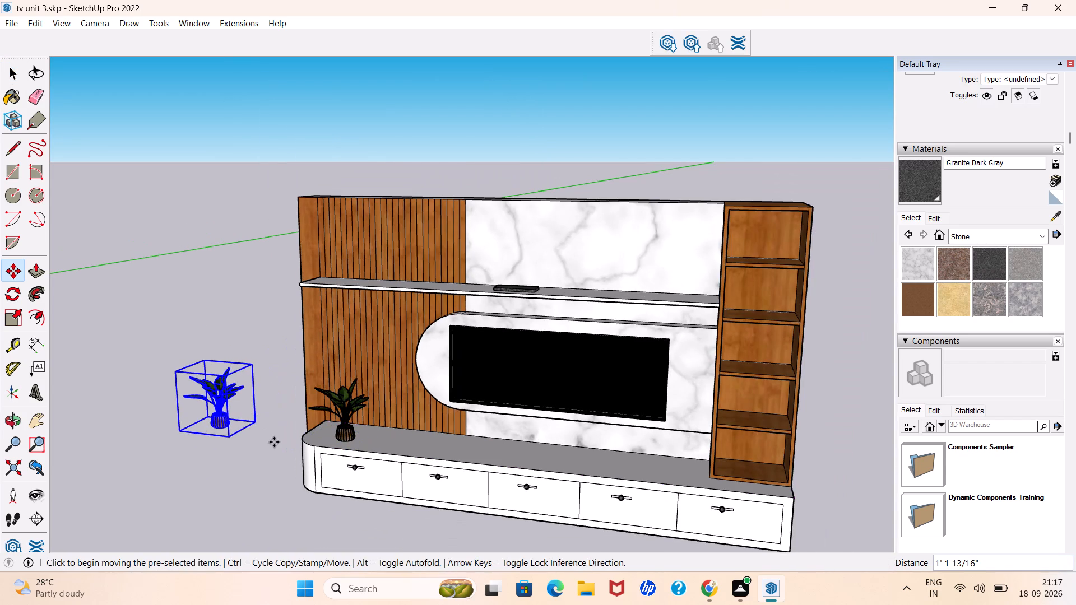
{"action": "key", "text": "space"}
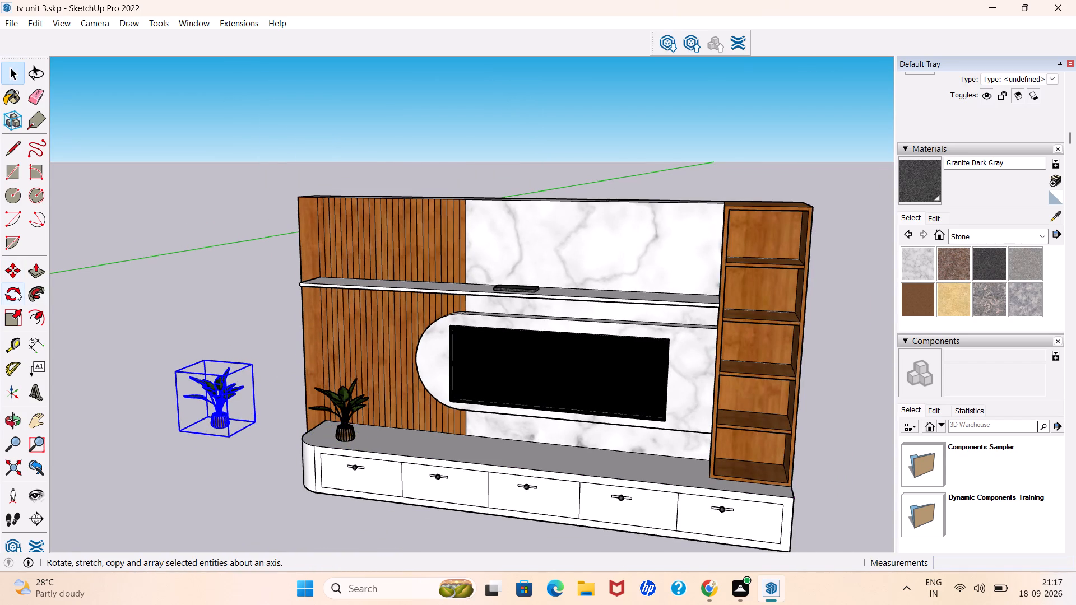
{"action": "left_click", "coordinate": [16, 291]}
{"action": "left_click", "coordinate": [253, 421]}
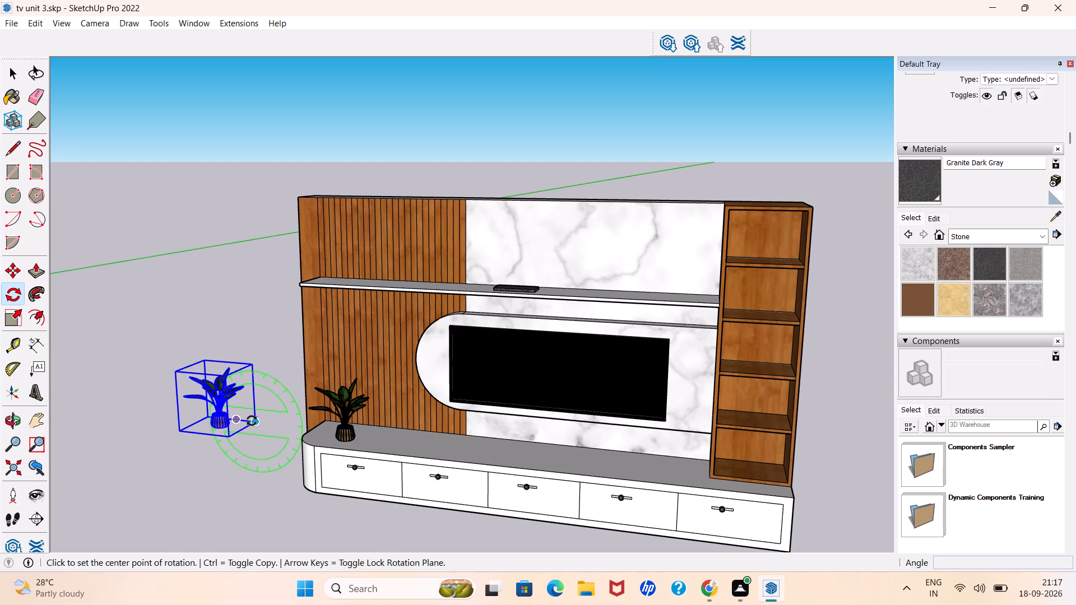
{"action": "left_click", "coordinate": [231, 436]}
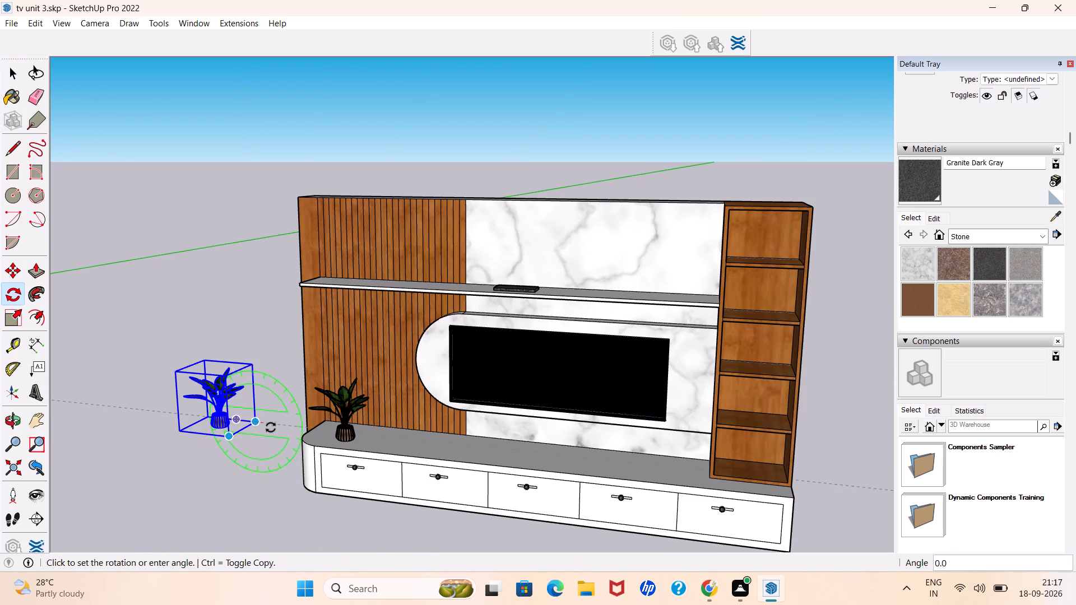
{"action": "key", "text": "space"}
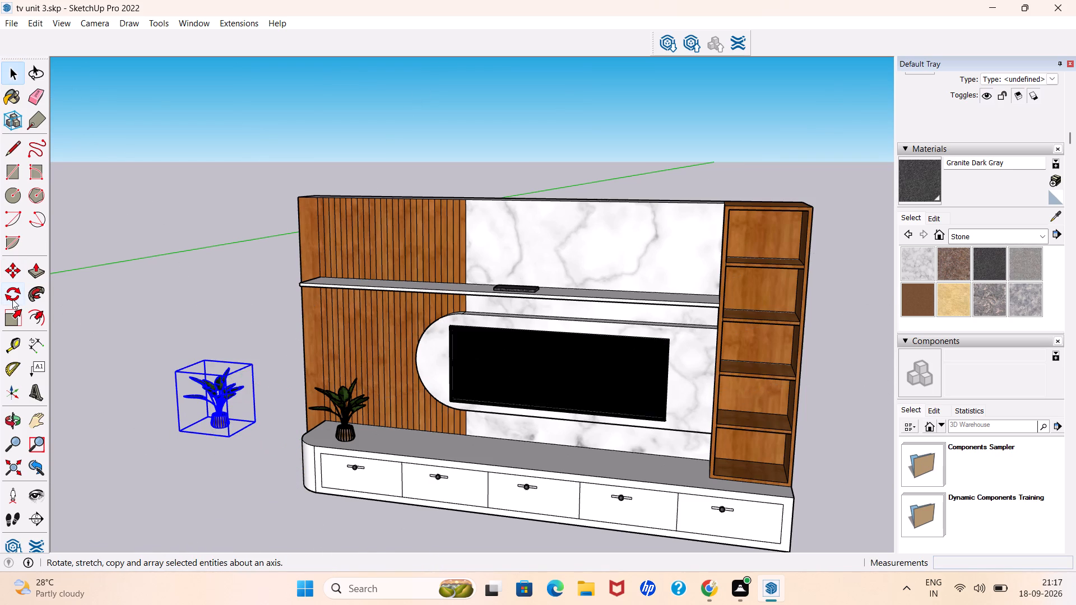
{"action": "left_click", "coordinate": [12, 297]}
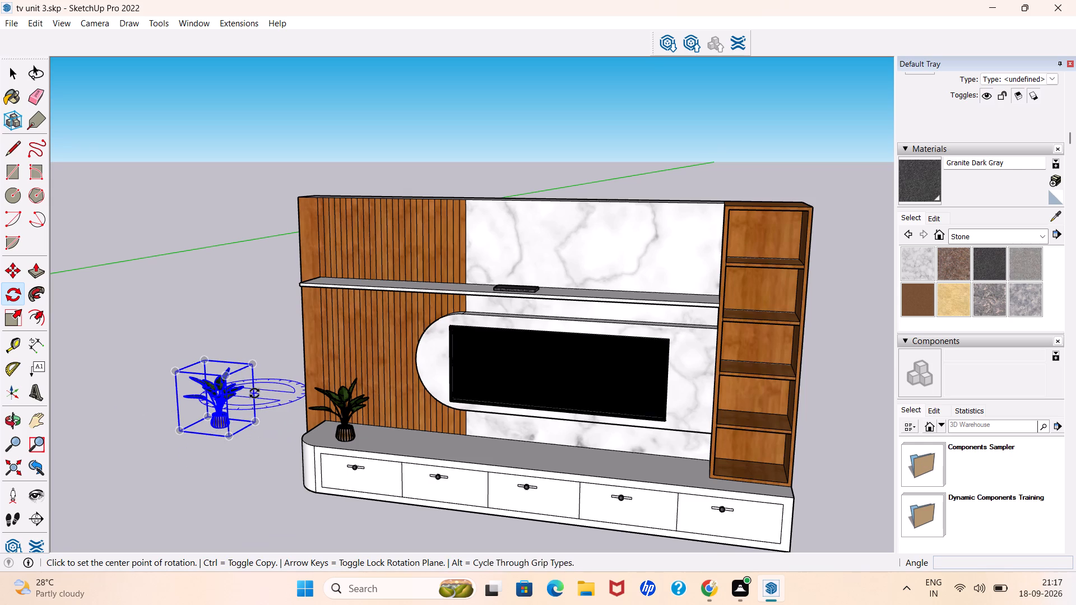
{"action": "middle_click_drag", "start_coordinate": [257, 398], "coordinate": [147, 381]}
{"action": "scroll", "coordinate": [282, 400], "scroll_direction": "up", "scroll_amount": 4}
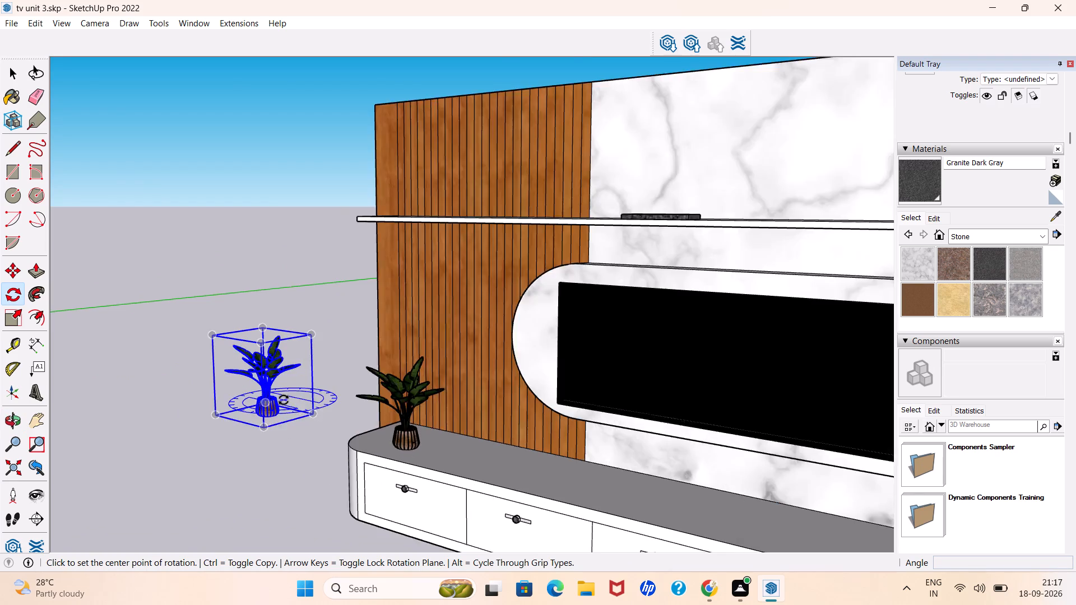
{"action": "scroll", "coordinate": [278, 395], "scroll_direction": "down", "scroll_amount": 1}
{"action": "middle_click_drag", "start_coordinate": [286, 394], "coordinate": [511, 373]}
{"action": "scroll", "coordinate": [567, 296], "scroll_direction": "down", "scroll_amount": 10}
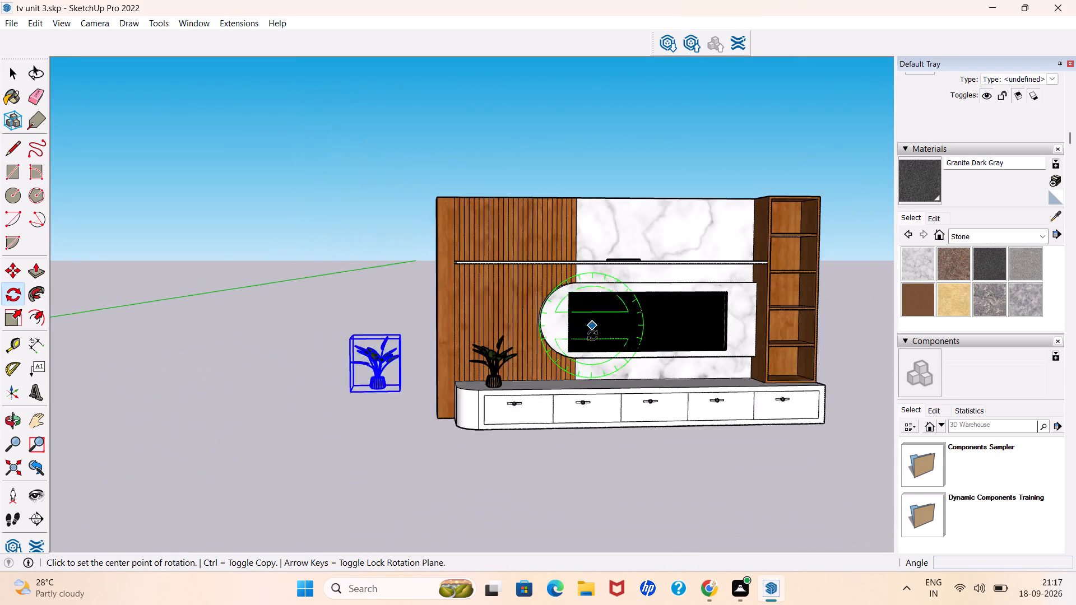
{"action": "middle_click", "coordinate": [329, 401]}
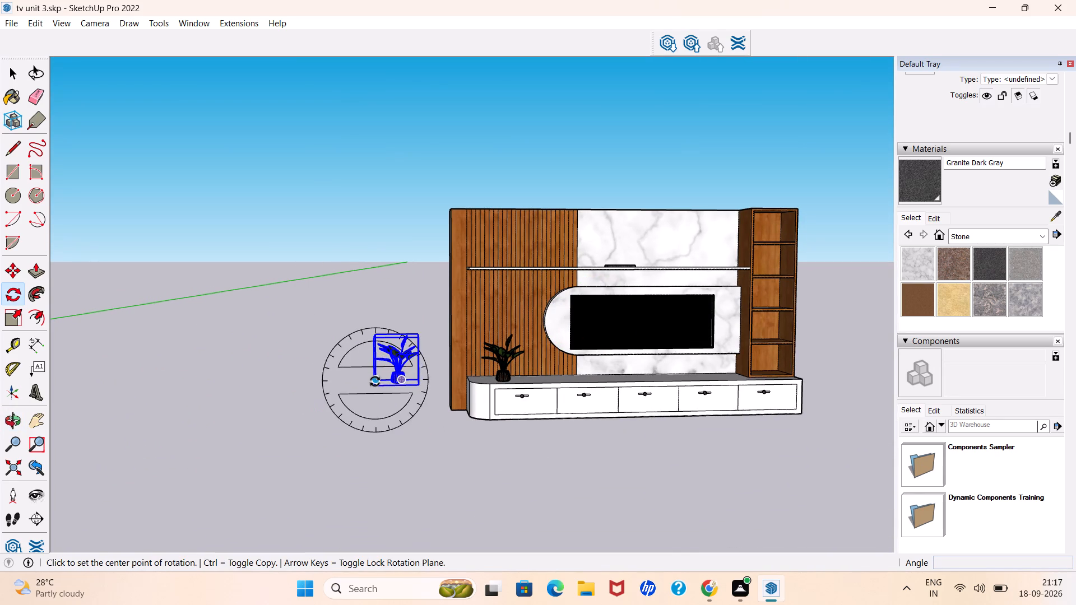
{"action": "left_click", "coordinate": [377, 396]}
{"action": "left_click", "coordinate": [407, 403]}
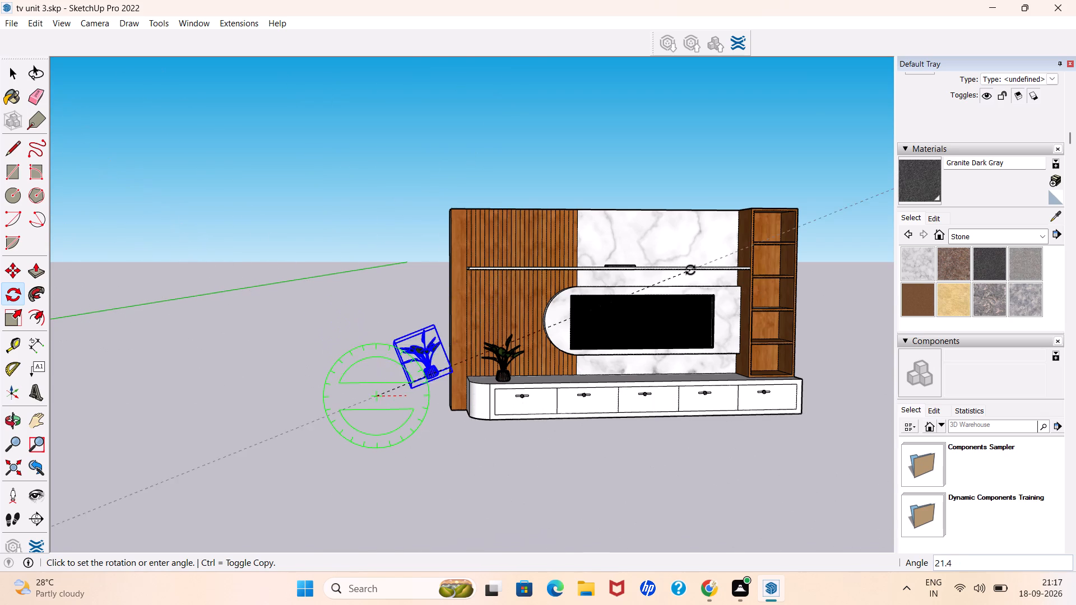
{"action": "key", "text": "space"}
Scale the copied plant to about 0.67 along the blue axis, 0.71 along red and 0.65 along green.
{"action": "scroll", "coordinate": [415, 339], "scroll_direction": "up", "scroll_amount": 6}
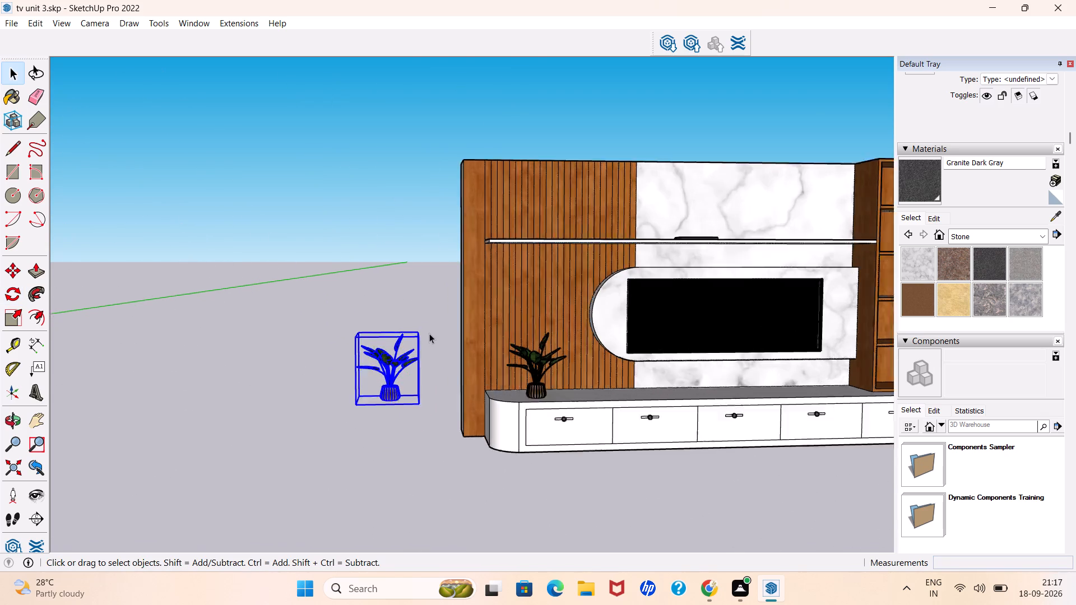
{"action": "scroll", "coordinate": [429, 333], "scroll_direction": "up", "scroll_amount": 2}
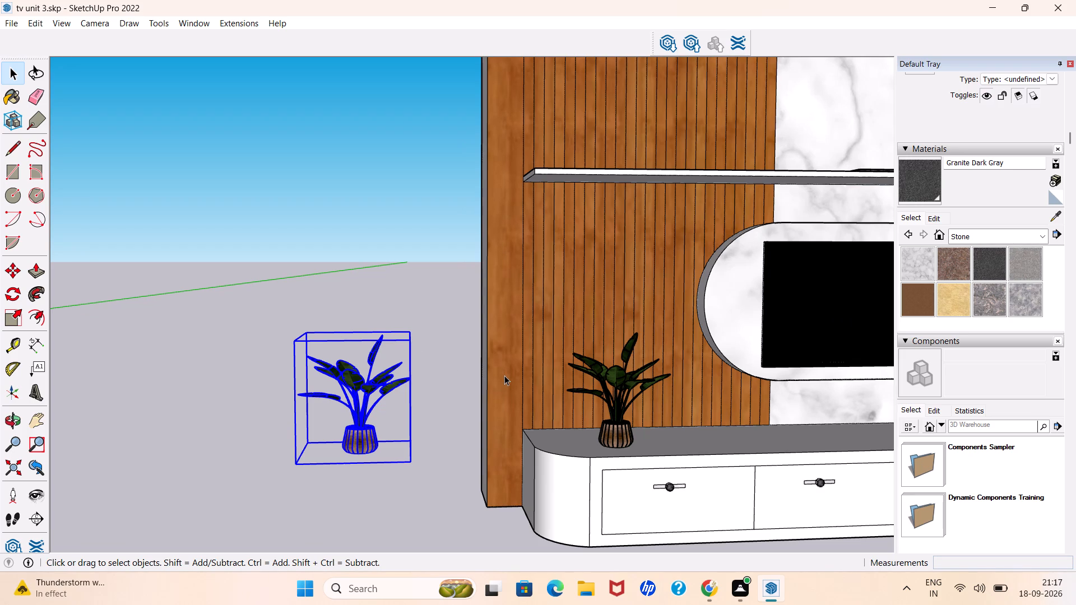
{"action": "scroll", "coordinate": [495, 357], "scroll_direction": "up", "scroll_amount": 2}
{"action": "scroll", "coordinate": [423, 365], "scroll_direction": "up", "scroll_amount": 1}
{"action": "middle_click_drag", "start_coordinate": [428, 370], "coordinate": [426, 375]}
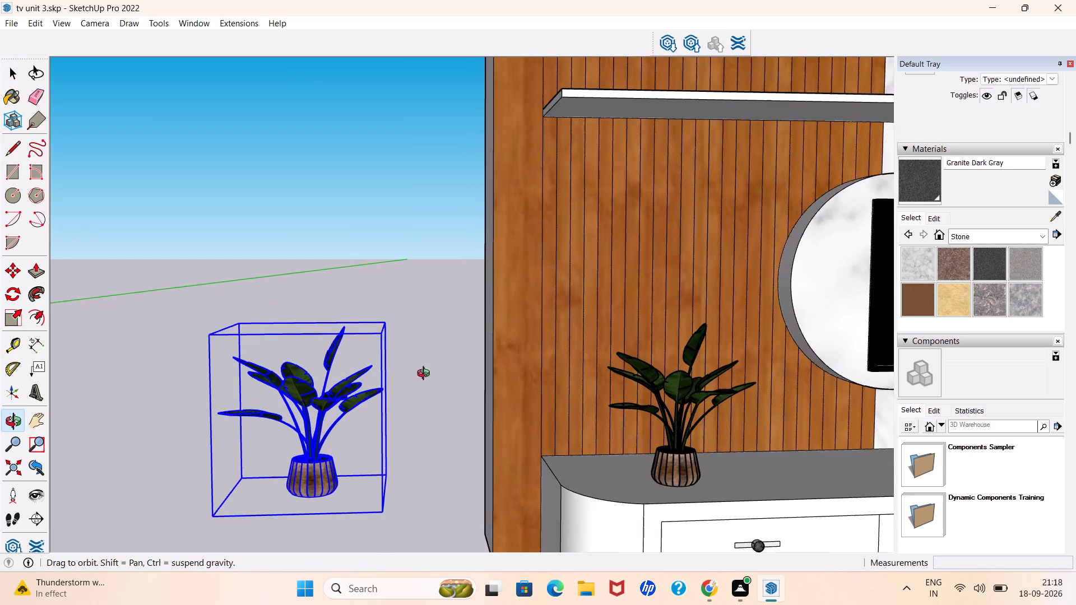
{"action": "middle_click_drag", "start_coordinate": [426, 375], "coordinate": [198, 384]}
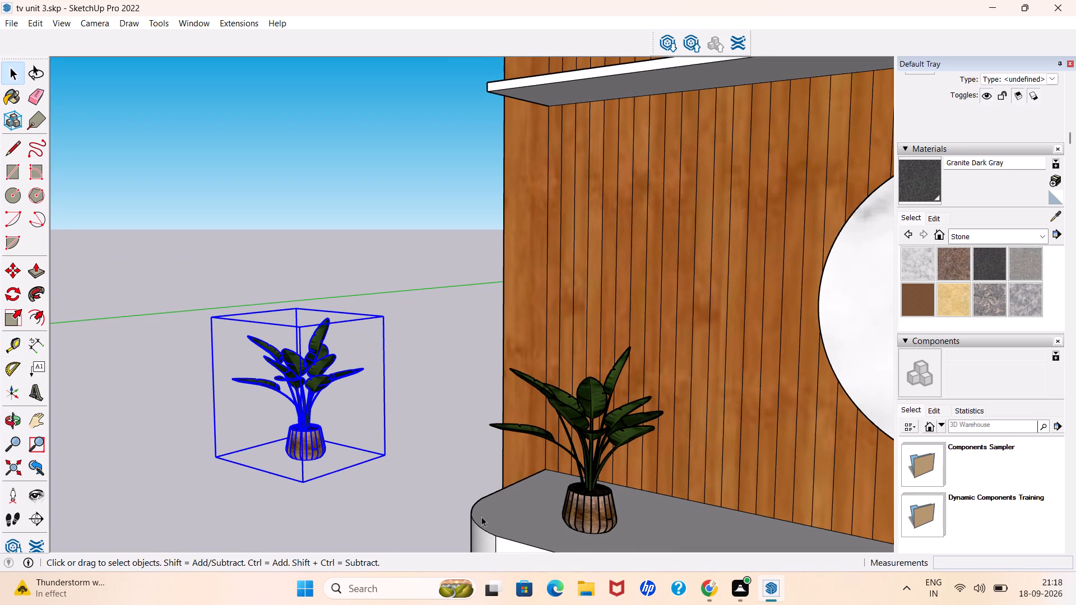
{"action": "left_click", "coordinate": [19, 325]}
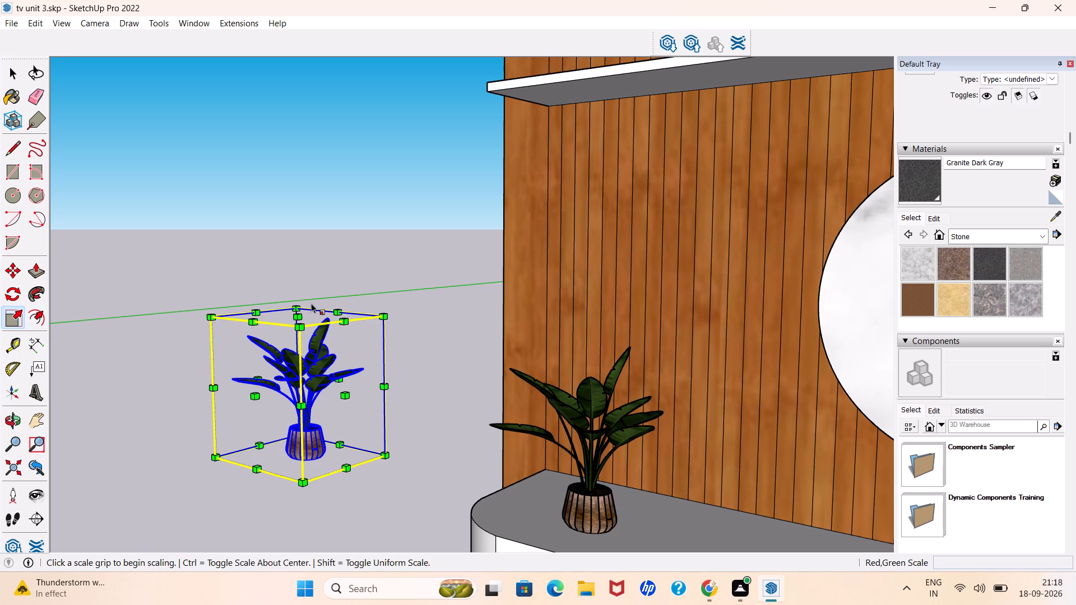
{"action": "left_click", "coordinate": [295, 317]}
{"action": "left_click", "coordinate": [288, 364]}
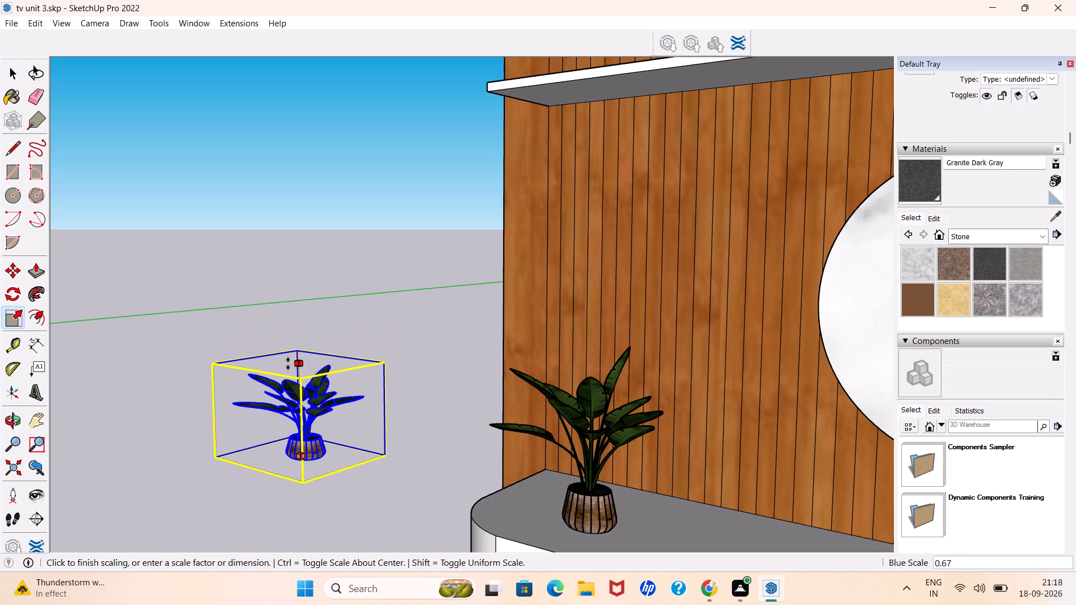
{"action": "left_click", "coordinate": [345, 422]}
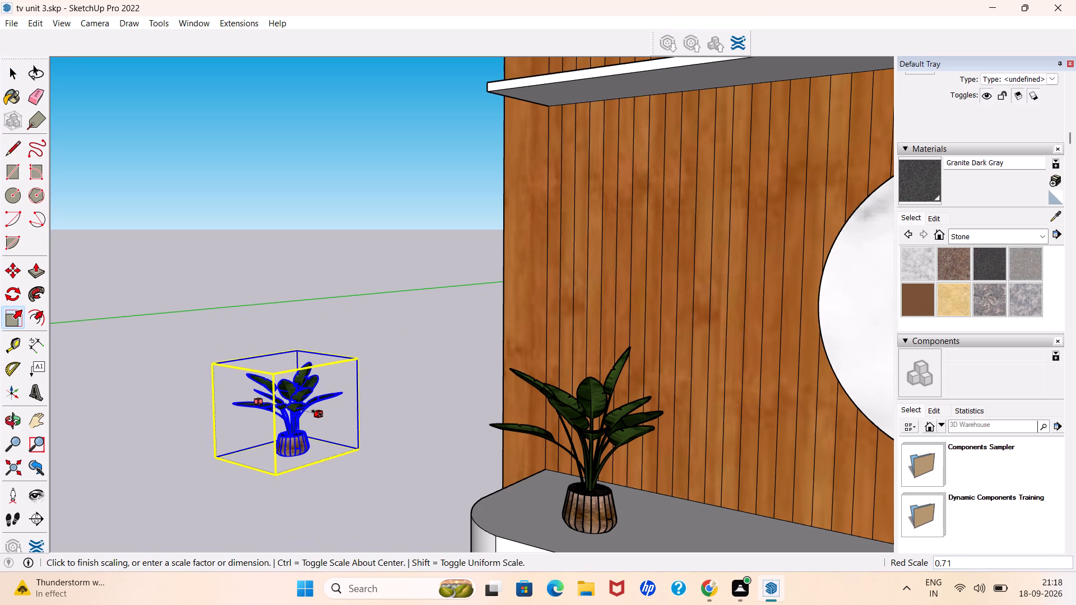
{"action": "left_click", "coordinate": [316, 412]}
{"action": "left_click", "coordinate": [247, 415]}
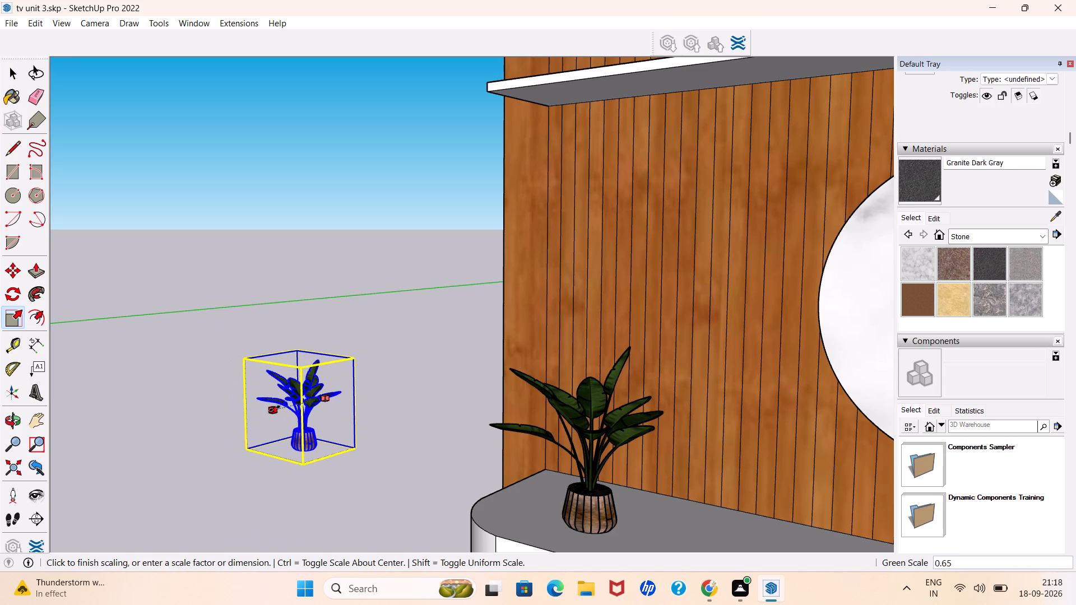
{"action": "left_click", "coordinate": [275, 408]}
Scale the copied plant further to about 0.73 along the red axis and 0.78 along the blue axis.
{"action": "left_click", "coordinate": [327, 415]}
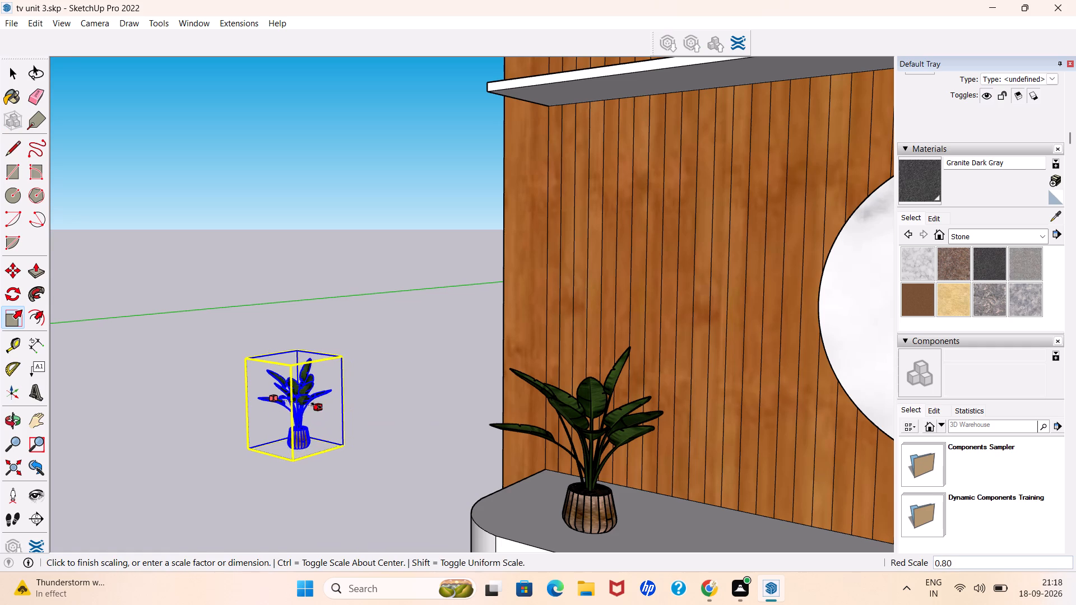
{"action": "left_click", "coordinate": [314, 404]}
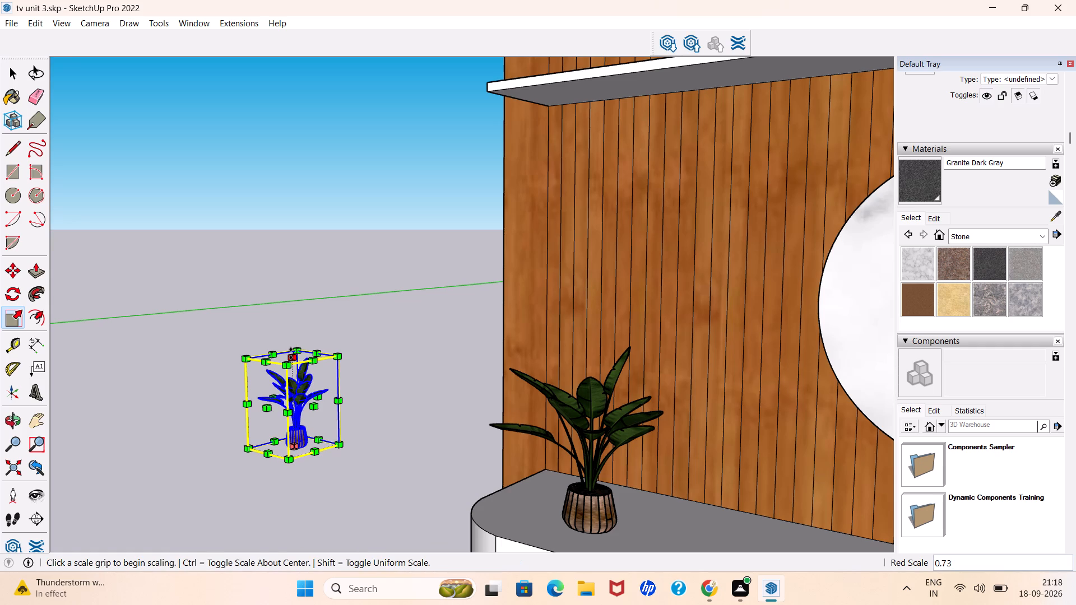
{"action": "left_click", "coordinate": [291, 353]}
{"action": "left_click", "coordinate": [294, 378]}
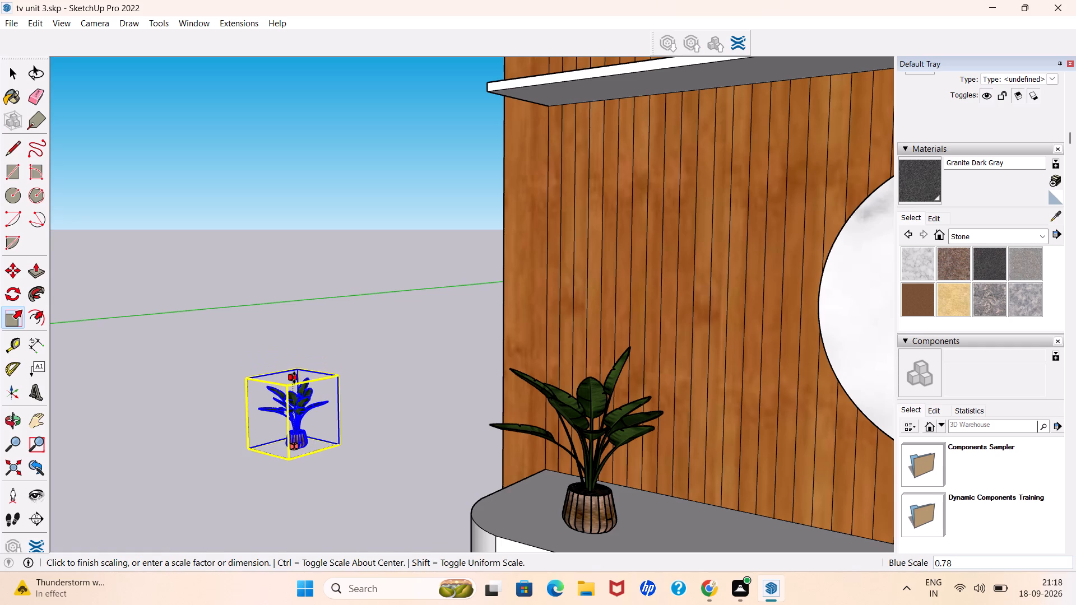
Copy the scaled-down plant about 1' 9" onto the long floating shelf, near its end in front of the slatted wood.
{"action": "middle_click_drag", "start_coordinate": [289, 459], "coordinate": [450, 480]}
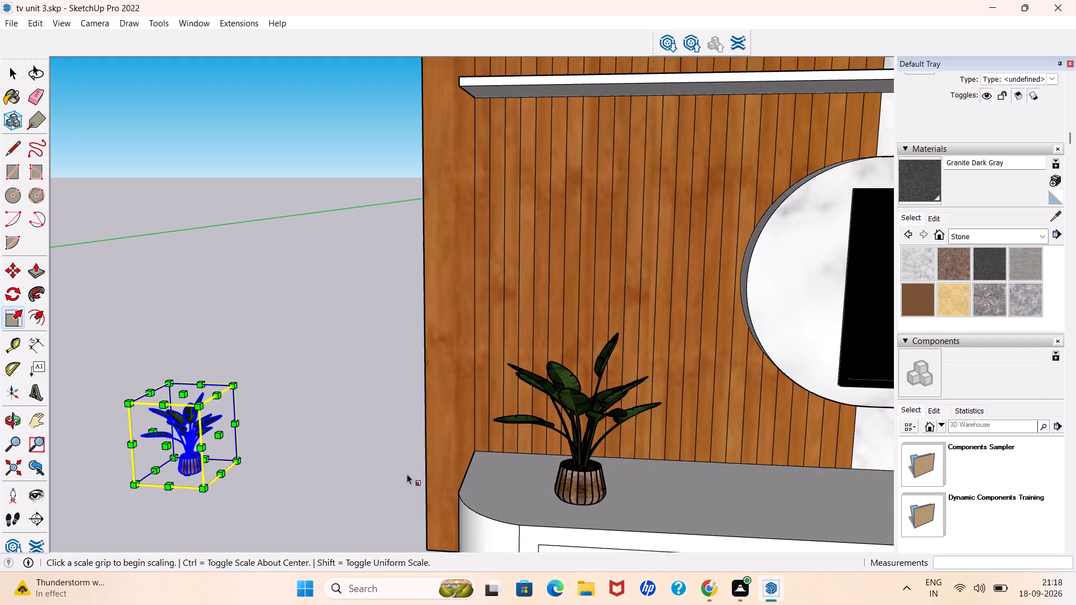
{"action": "key", "text": "m"}
{"action": "left_click", "coordinate": [205, 487]}
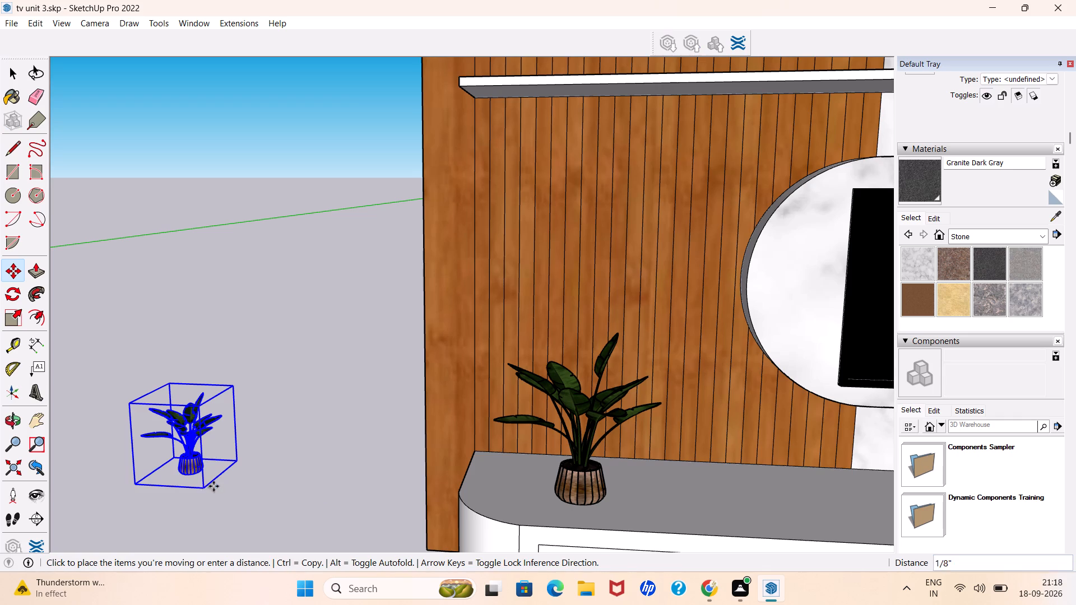
{"action": "scroll", "coordinate": [258, 504], "scroll_direction": "down", "scroll_amount": 6}
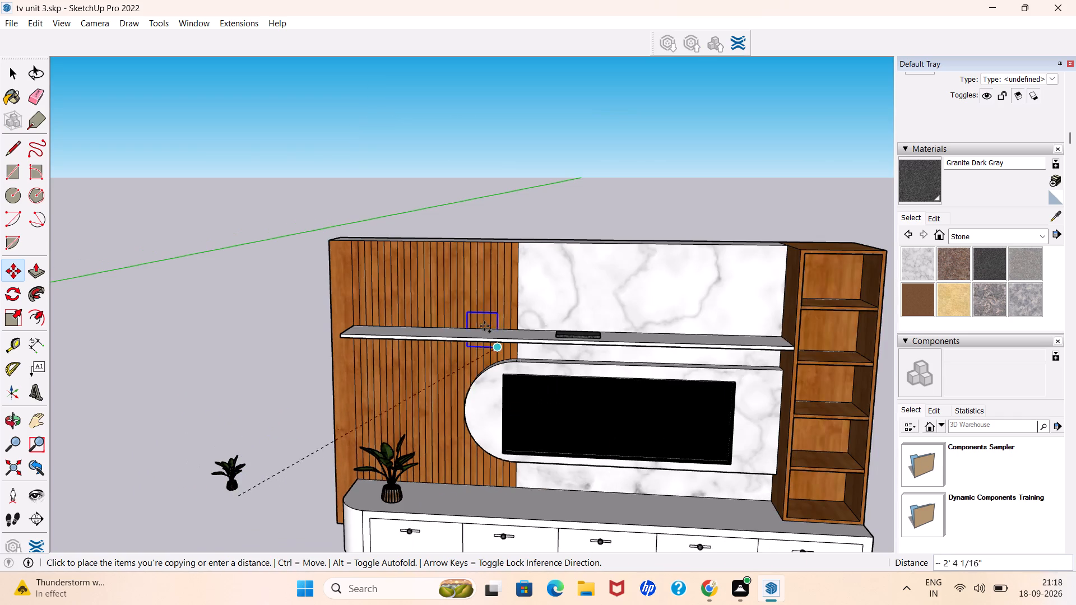
{"action": "scroll", "coordinate": [337, 296], "scroll_direction": "up", "scroll_amount": 4}
{"action": "scroll", "coordinate": [367, 361], "scroll_direction": "up", "scroll_amount": 3}
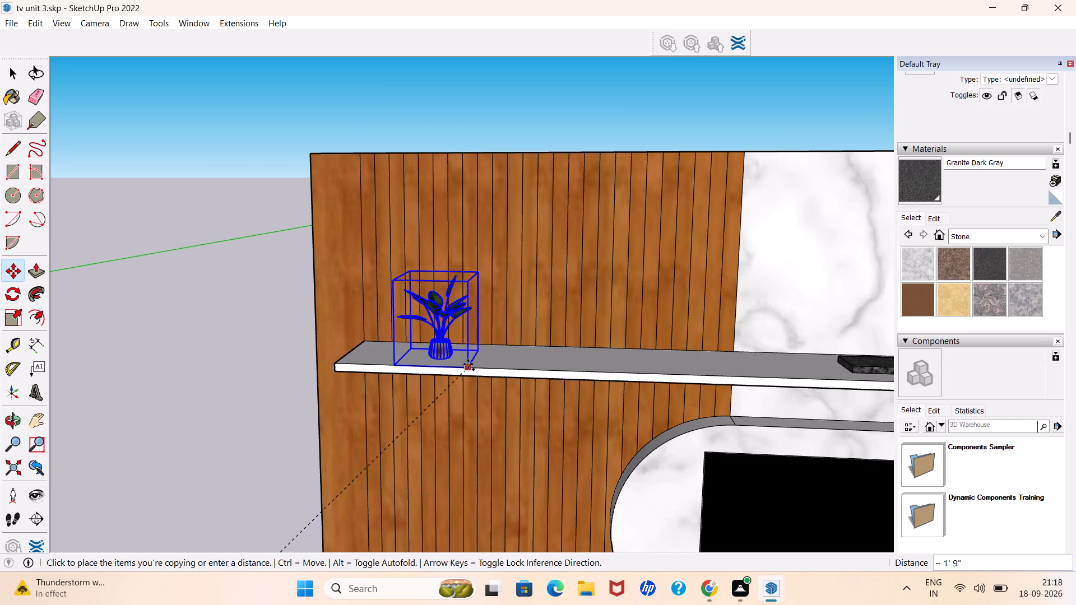
{"action": "left_click", "coordinate": [468, 364]}
Copy the floating shelf's plant about 3' 2 3/16" into the top compartment of the tall wooden shelving unit.
{"action": "scroll", "coordinate": [321, 347], "scroll_direction": "down", "scroll_amount": 10}
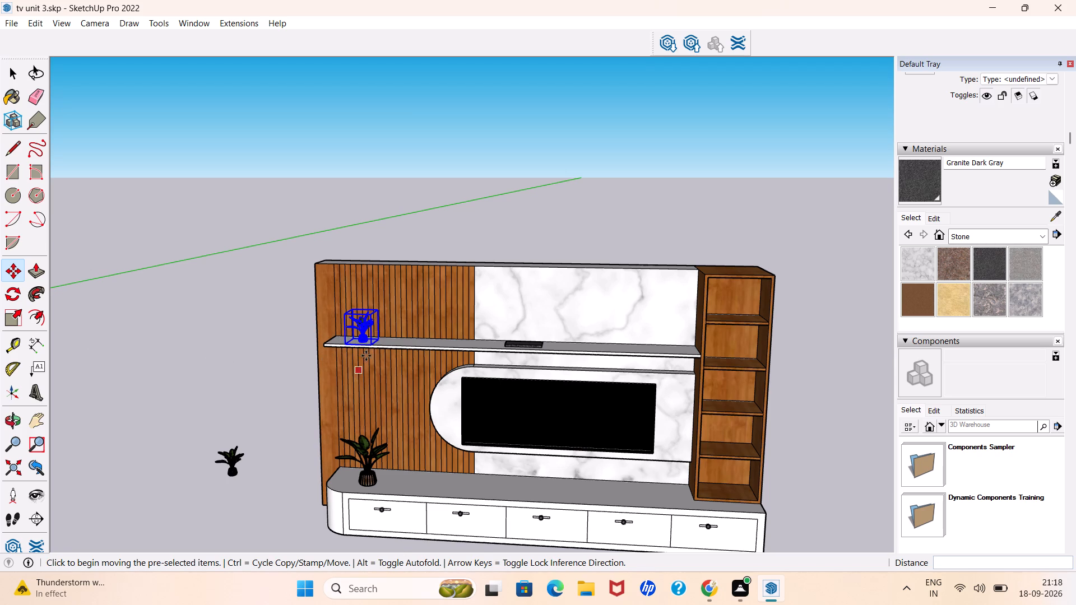
{"action": "scroll", "coordinate": [377, 344], "scroll_direction": "up", "scroll_amount": 5}
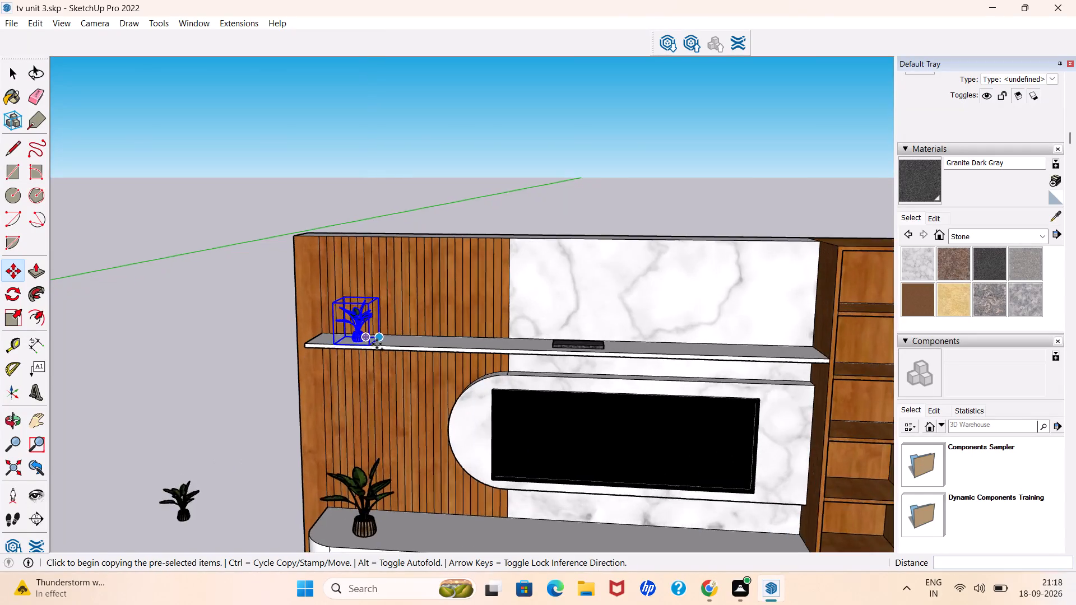
{"action": "scroll", "coordinate": [377, 344], "scroll_direction": "up", "scroll_amount": 3}
{"action": "left_click", "coordinate": [370, 343]}
{"action": "scroll", "coordinate": [386, 374], "scroll_direction": "down", "scroll_amount": 5}
{"action": "scroll", "coordinate": [341, 339], "scroll_direction": "down", "scroll_amount": 5}
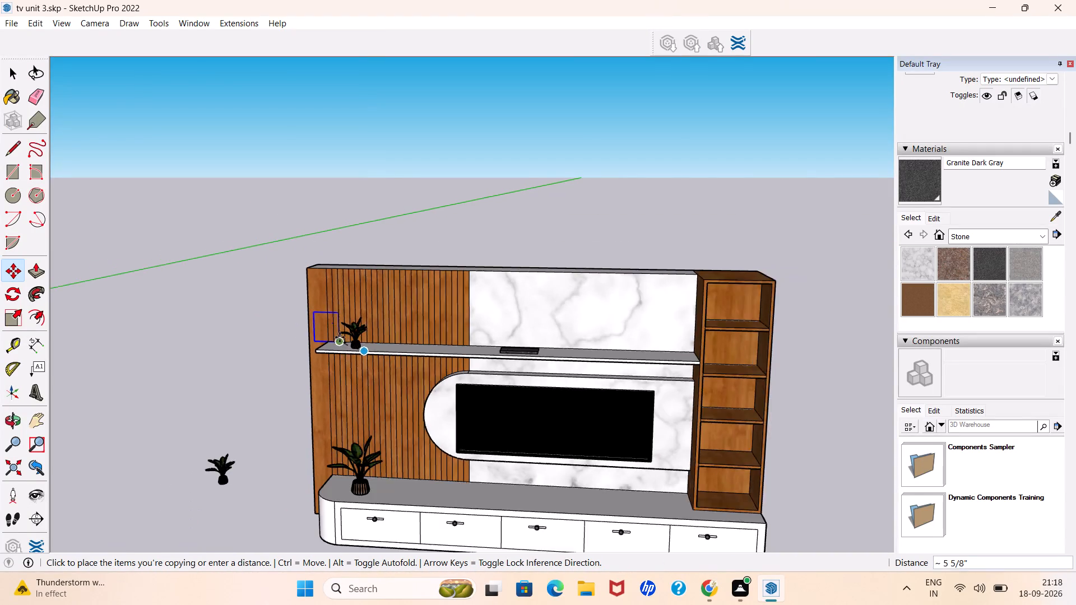
{"action": "scroll", "coordinate": [340, 337], "scroll_direction": "down", "scroll_amount": 4}
{"action": "scroll", "coordinate": [606, 331], "scroll_direction": "up", "scroll_amount": 5}
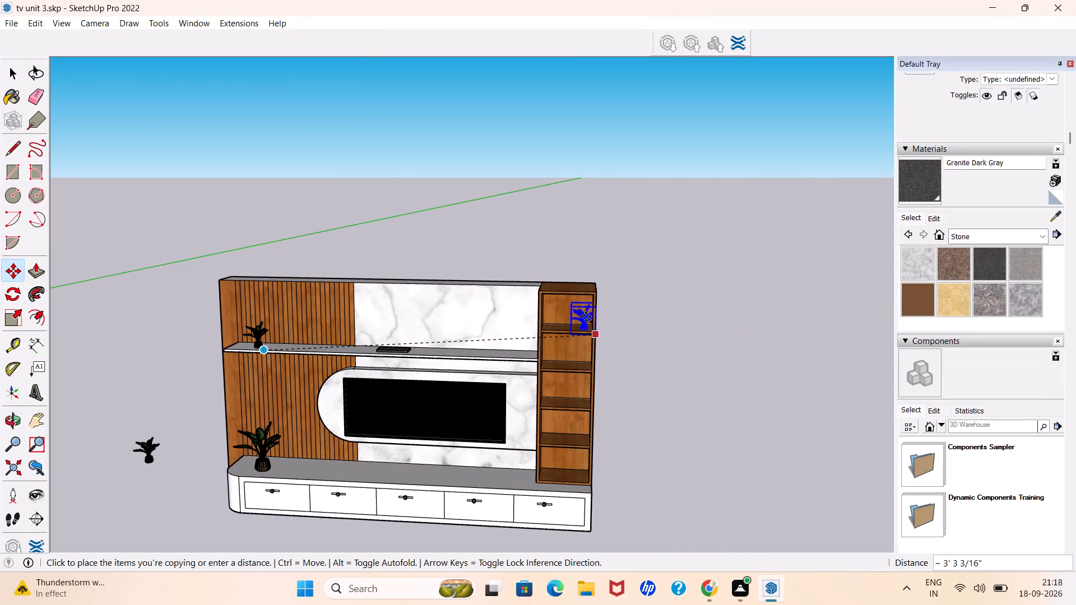
{"action": "scroll", "coordinate": [586, 317], "scroll_direction": "up", "scroll_amount": 13}
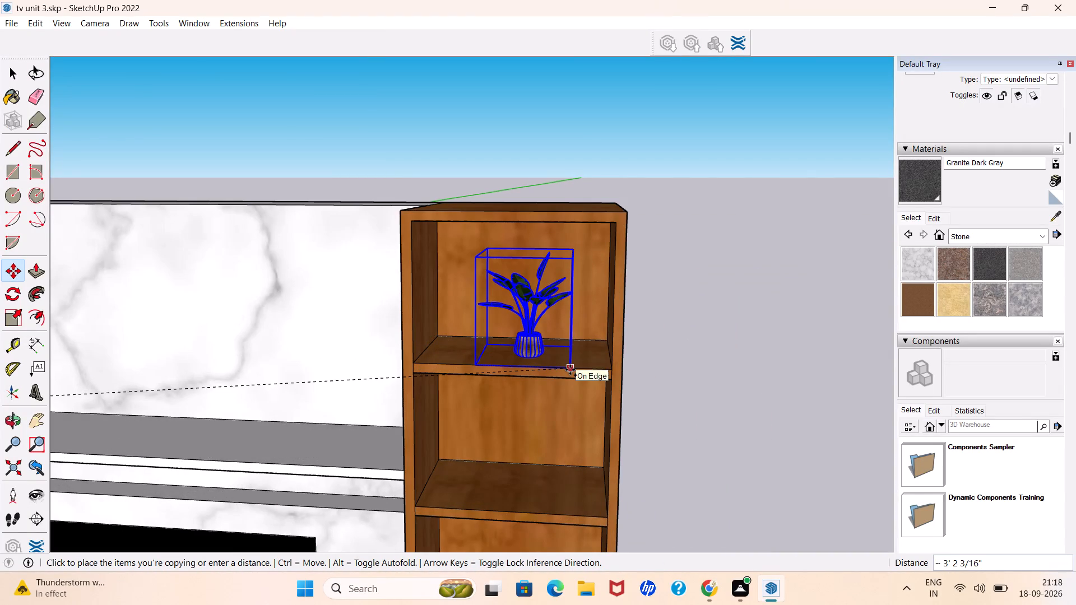
{"action": "left_click", "coordinate": [570, 370]}
Copy the plant from the top compartment about 1' 6" down into the bottom compartment of the wooden shelving unit.
{"action": "scroll", "coordinate": [633, 130], "scroll_direction": "down", "scroll_amount": 1}
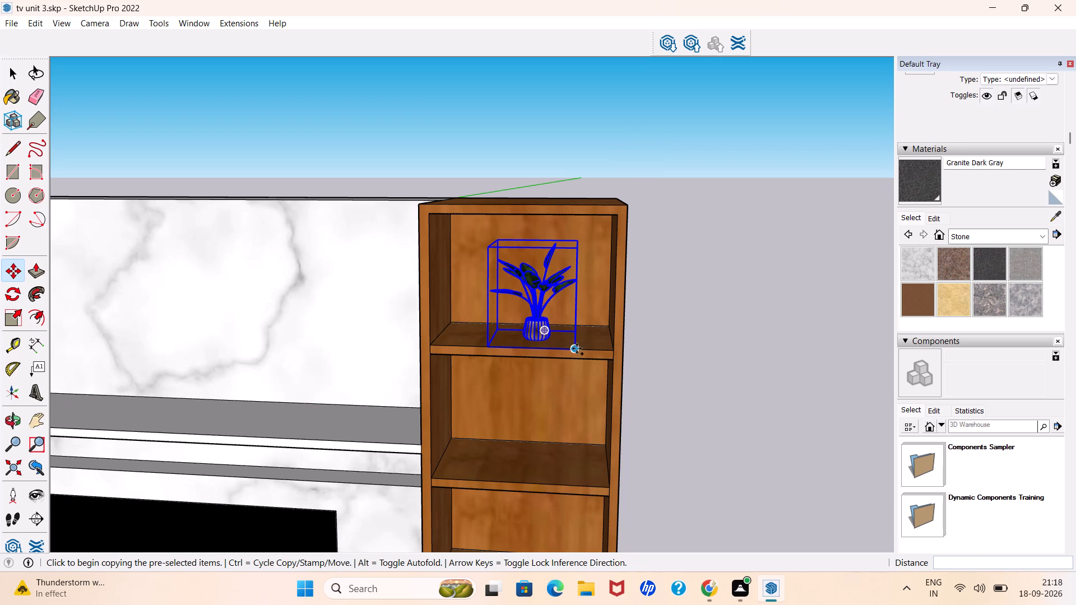
{"action": "left_click", "coordinate": [574, 348]}
{"action": "scroll", "coordinate": [574, 317], "scroll_direction": "down", "scroll_amount": 5}
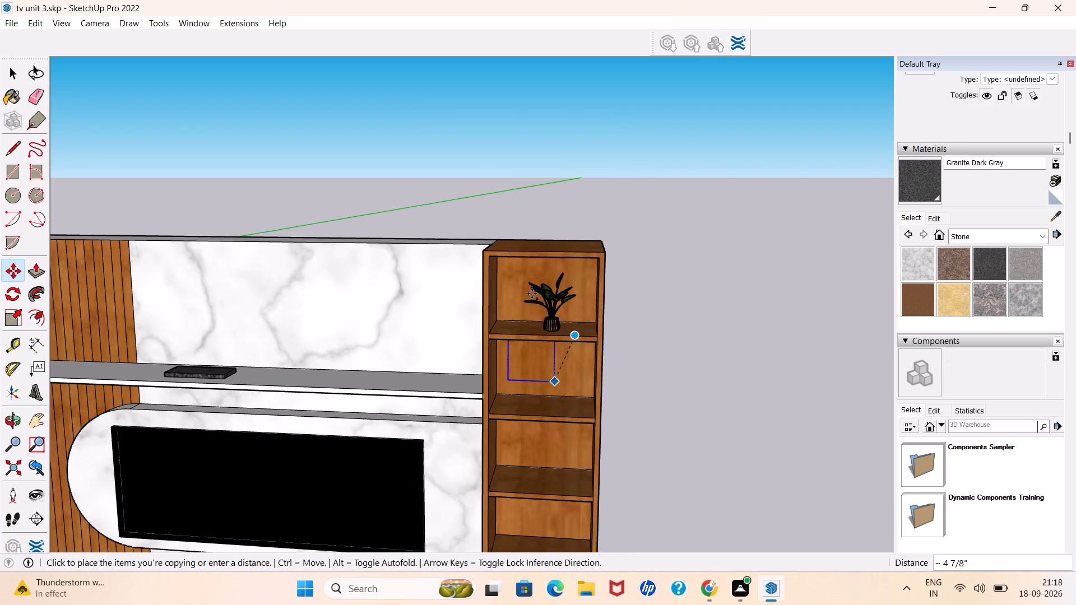
{"action": "scroll", "coordinate": [528, 243], "scroll_direction": "down", "scroll_amount": 4}
{"action": "scroll", "coordinate": [568, 517], "scroll_direction": "up", "scroll_amount": 12}
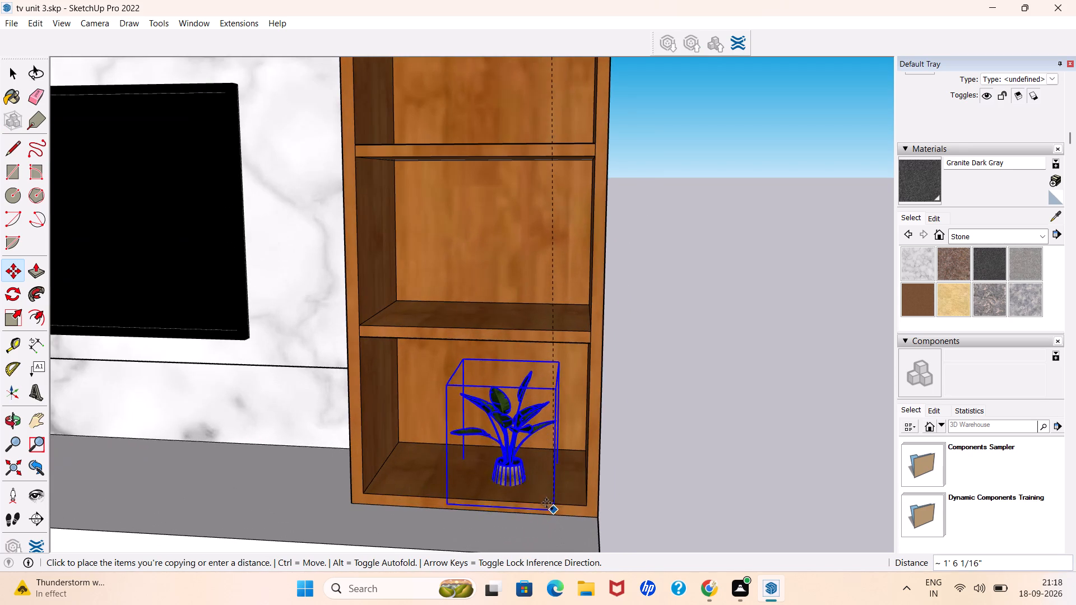
{"action": "left_click", "coordinate": [544, 499]}
{"action": "key", "text": "space"}
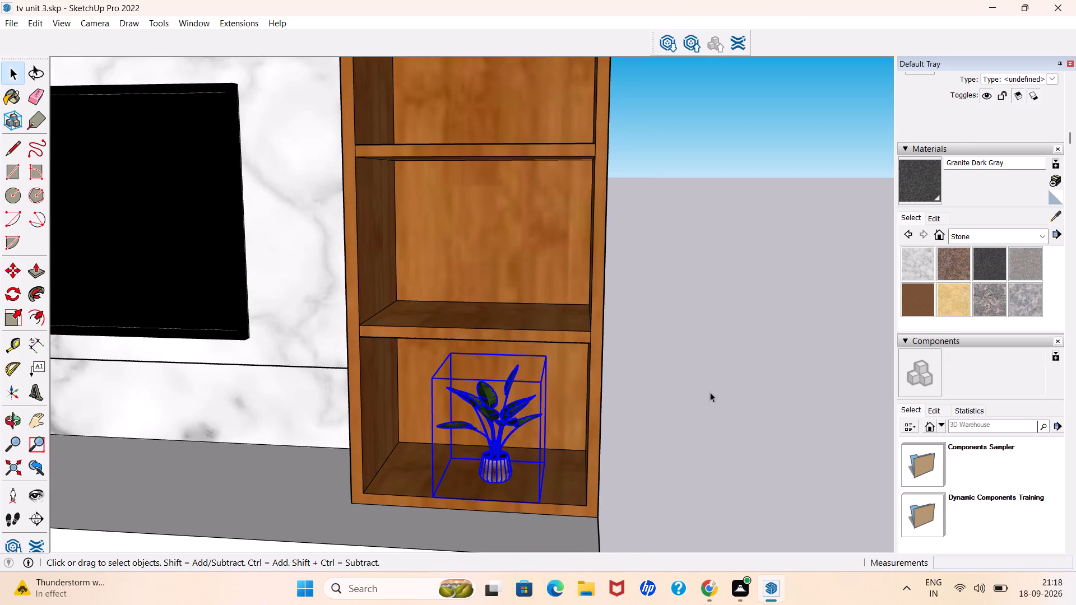
{"action": "left_click", "coordinate": [712, 392]}
Delete the leftover small plant standing in the open space beside the slatted wood end.
{"action": "scroll", "coordinate": [712, 391], "scroll_direction": "down", "scroll_amount": 19}
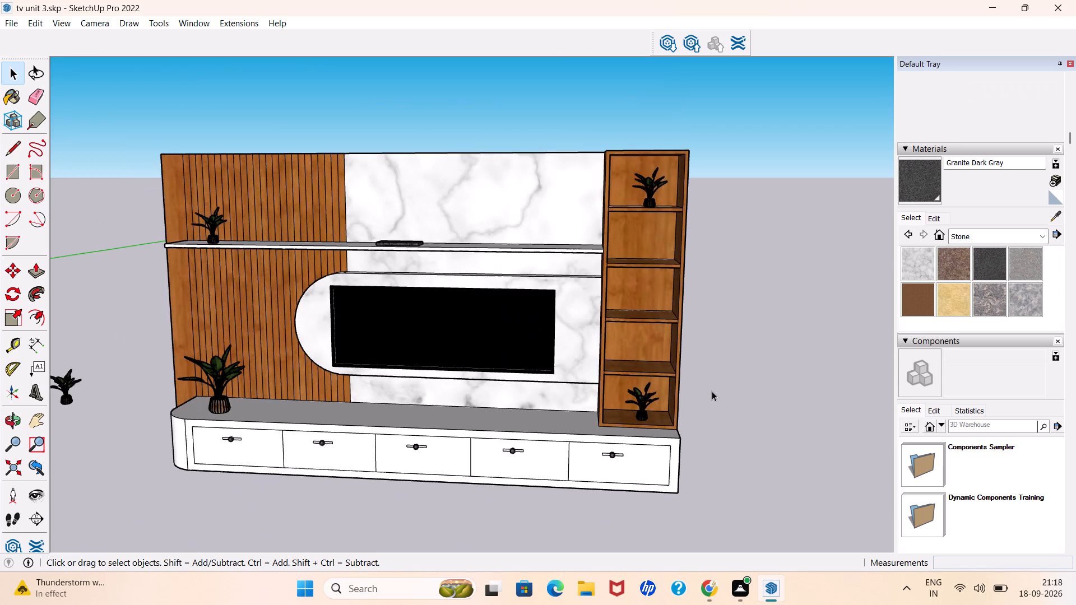
{"action": "scroll", "coordinate": [712, 391], "scroll_direction": "down", "scroll_amount": 4}
{"action": "left_click_drag", "start_coordinate": [212, 402], "coordinate": [152, 362]}
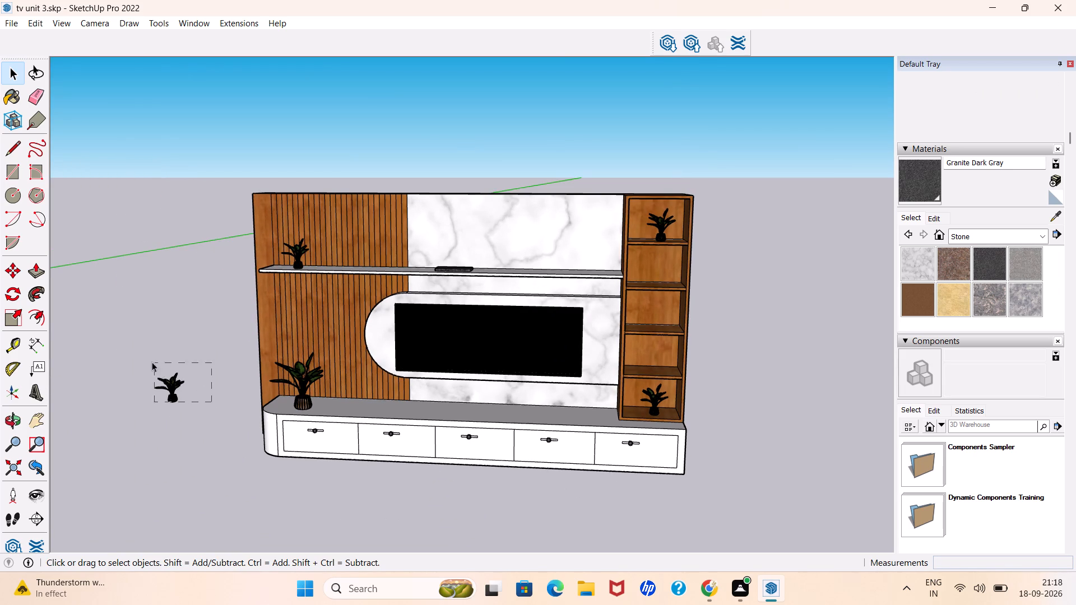
{"action": "left_click_drag", "start_coordinate": [152, 362], "coordinate": [147, 356]}
{"action": "key", "text": "Delete"}
Save the tv unit 3.skp model.
{"action": "scroll", "coordinate": [341, 317], "scroll_direction": "down", "scroll_amount": 1}
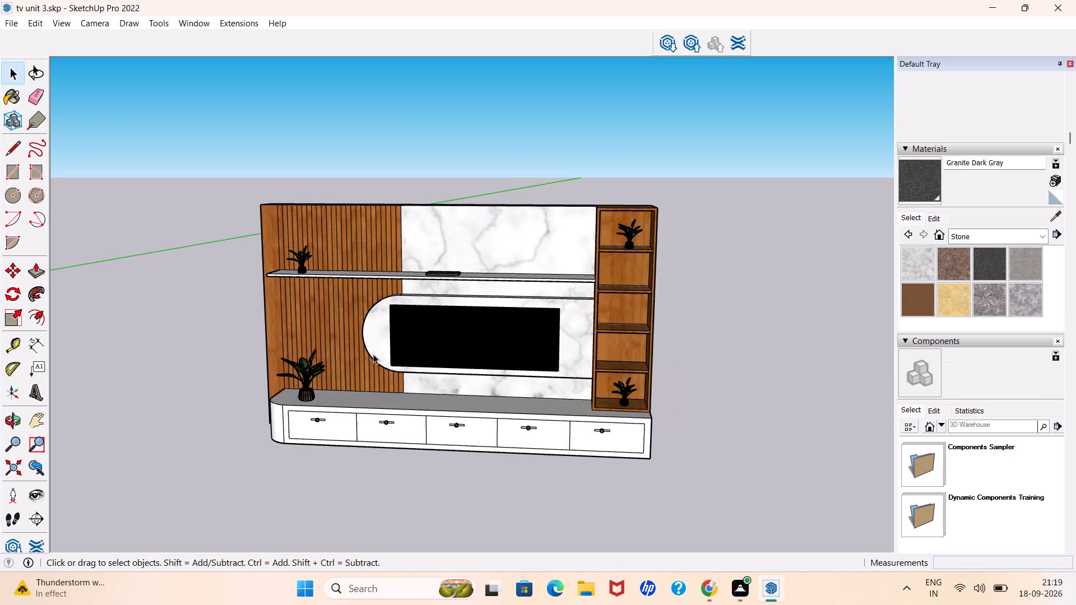
{"action": "scroll", "coordinate": [373, 354], "scroll_direction": "down", "scroll_amount": 1}
{"action": "scroll", "coordinate": [496, 334], "scroll_direction": "up", "scroll_amount": 3}
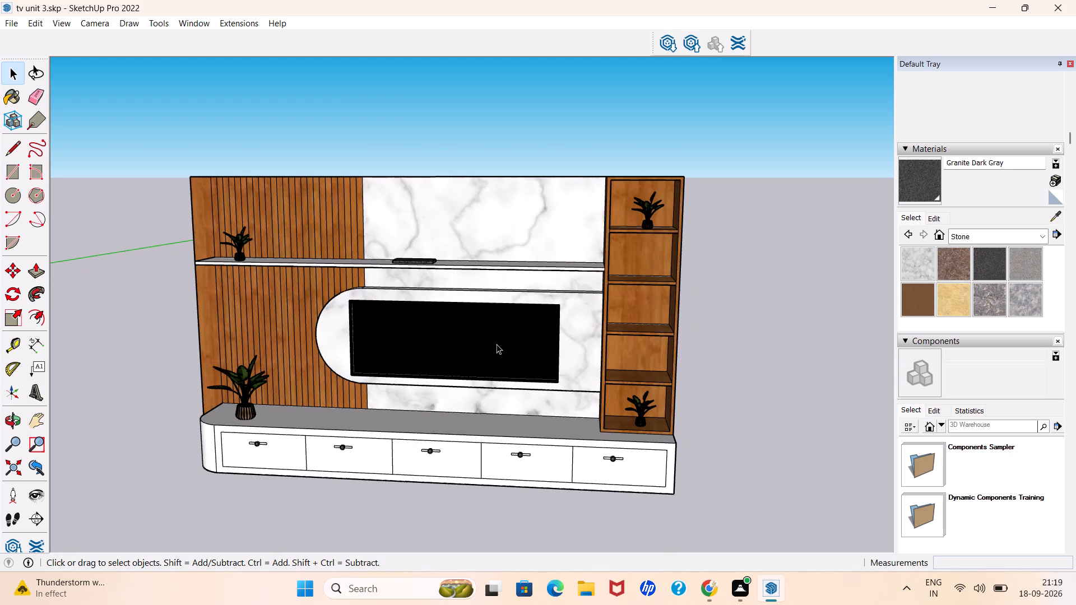
{"action": "key", "text": "ctrl+s"}
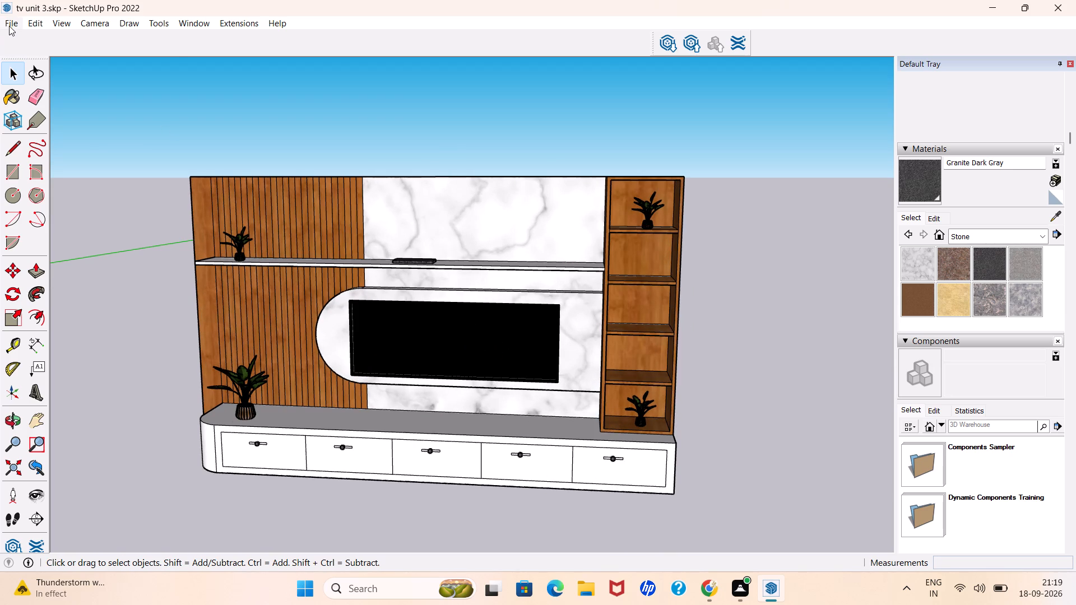
Open TV UNIT.skp from Documents and copy the starburst wall decoration between the TV and the arched shelf niche.
{"action": "left_click", "coordinate": [9, 26]}
{"action": "left_click", "coordinate": [34, 69]}
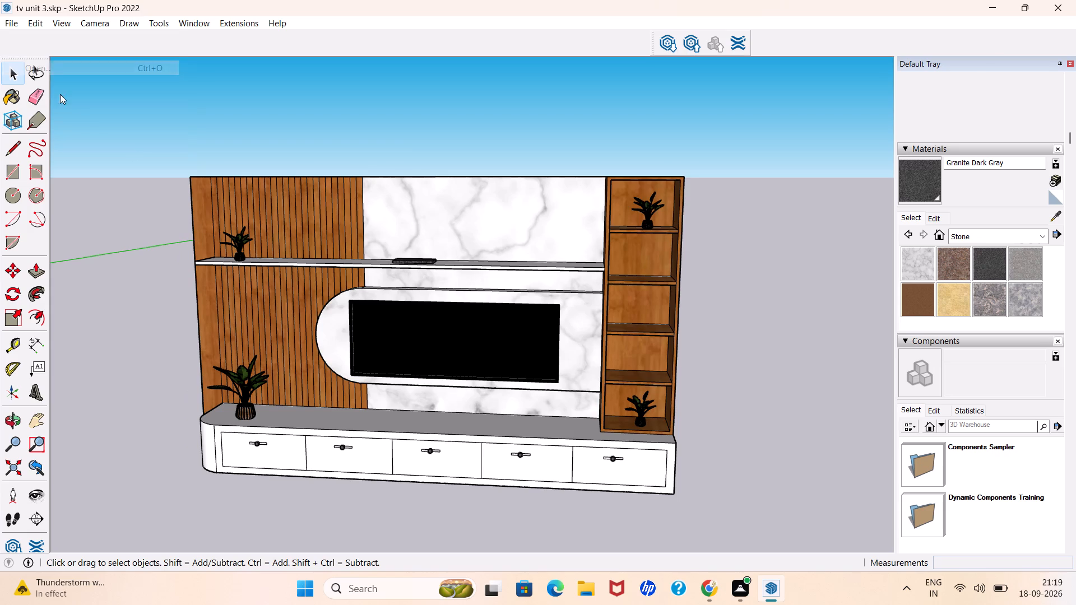
{"action": "scroll", "coordinate": [472, 313], "scroll_direction": "down", "scroll_amount": 2}
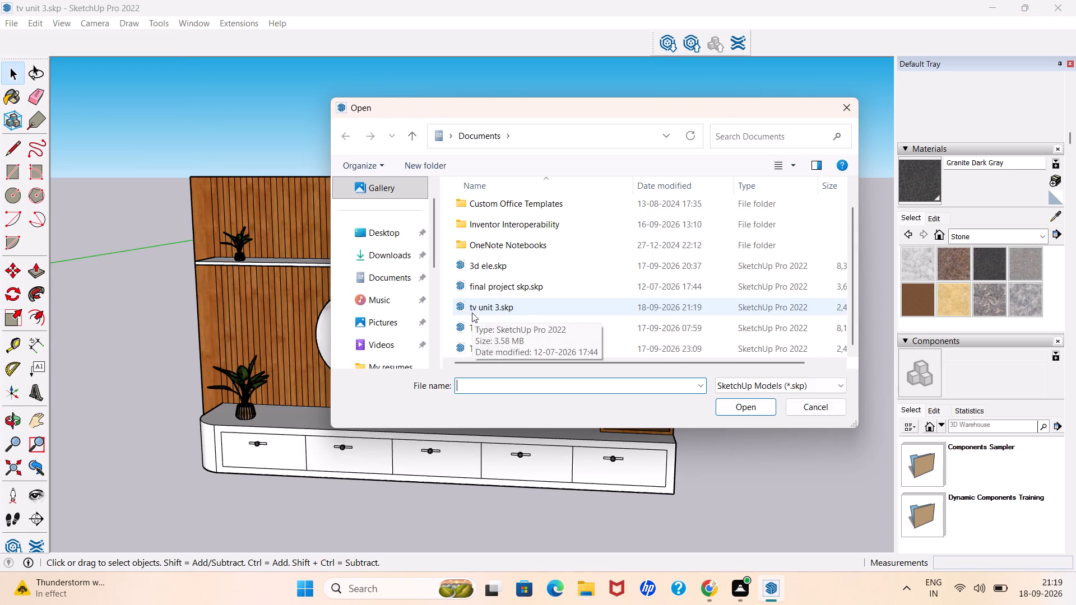
{"action": "left_click", "coordinate": [476, 328]}
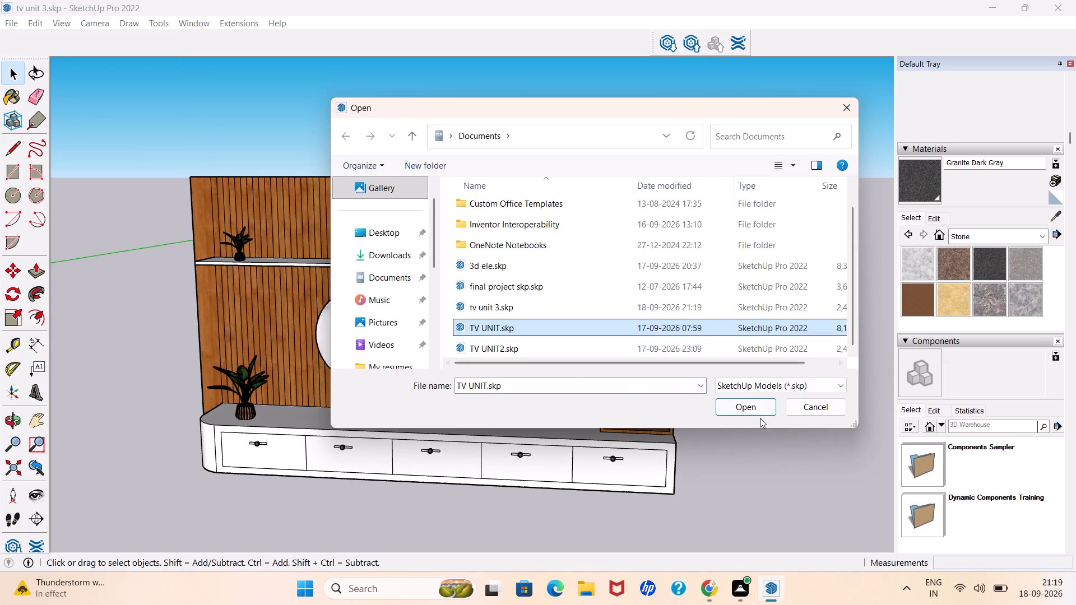
{"action": "left_click", "coordinate": [752, 403]}
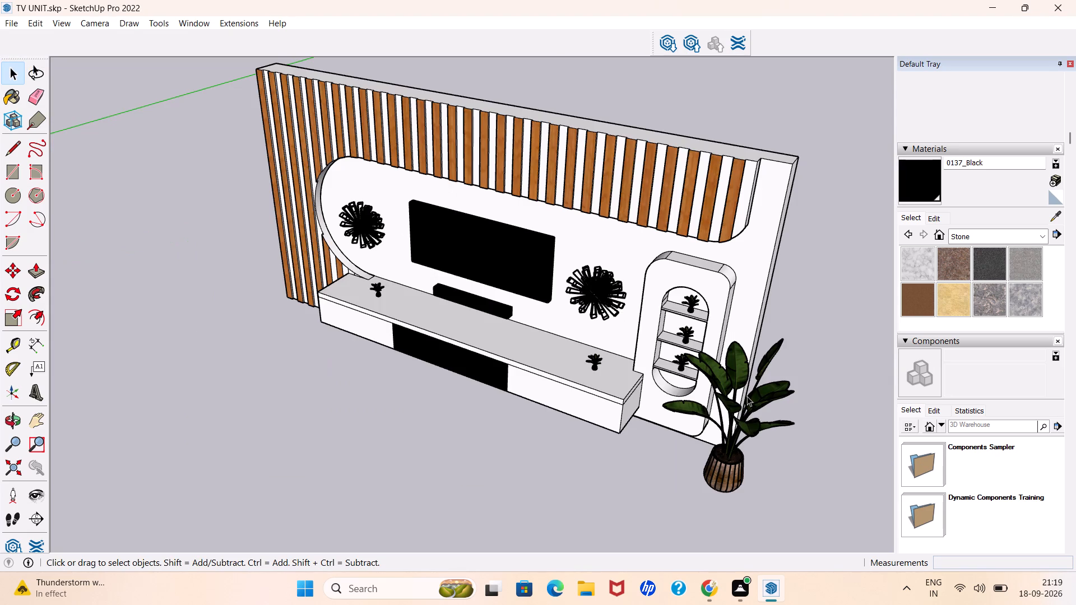
{"action": "left_click", "coordinate": [591, 294]}
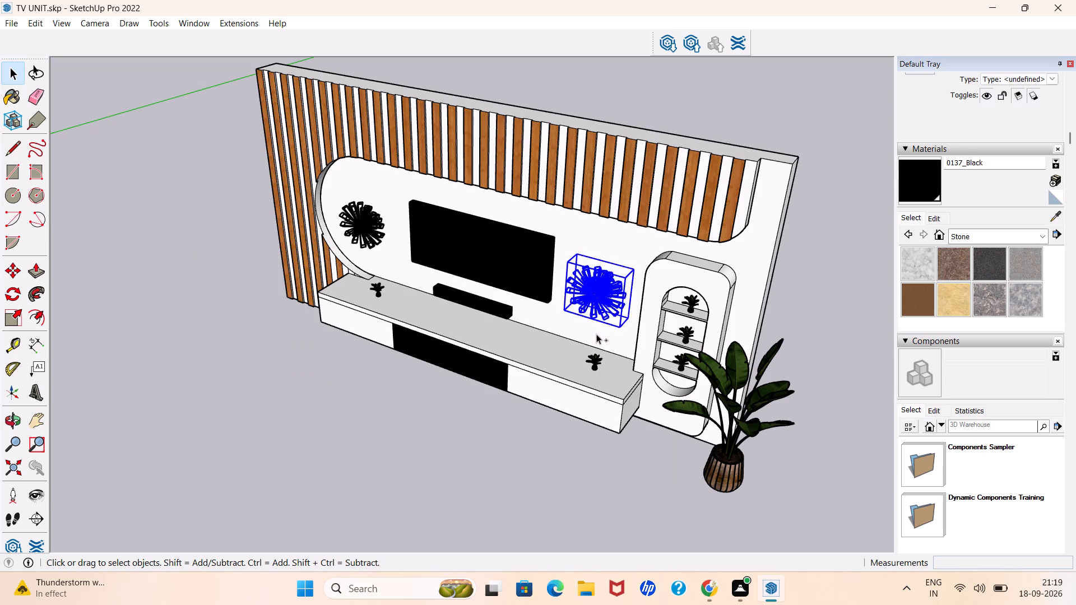
{"action": "key", "text": "ctrl+c"}
Reopen tv unit 3.skp and paste the starburst decoration into the open space beside the wooden shelving unit.
{"action": "left_click", "coordinate": [10, 23]}
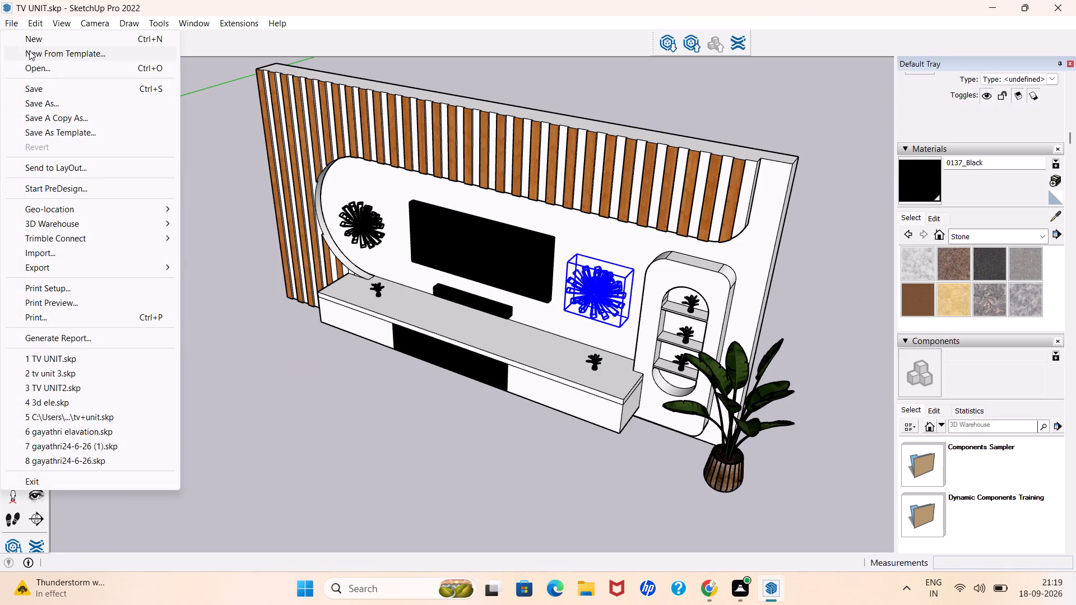
{"action": "left_click", "coordinate": [35, 71]}
{"action": "scroll", "coordinate": [532, 319], "scroll_direction": "down", "scroll_amount": 3}
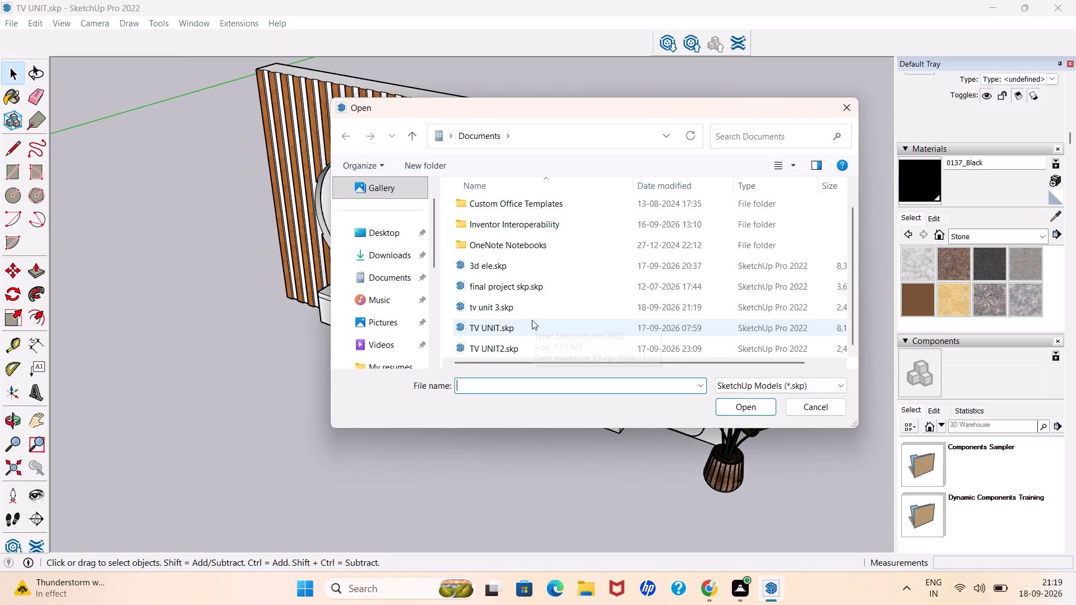
{"action": "scroll", "coordinate": [532, 320], "scroll_direction": "down", "scroll_amount": 1}
{"action": "left_click", "coordinate": [503, 313]}
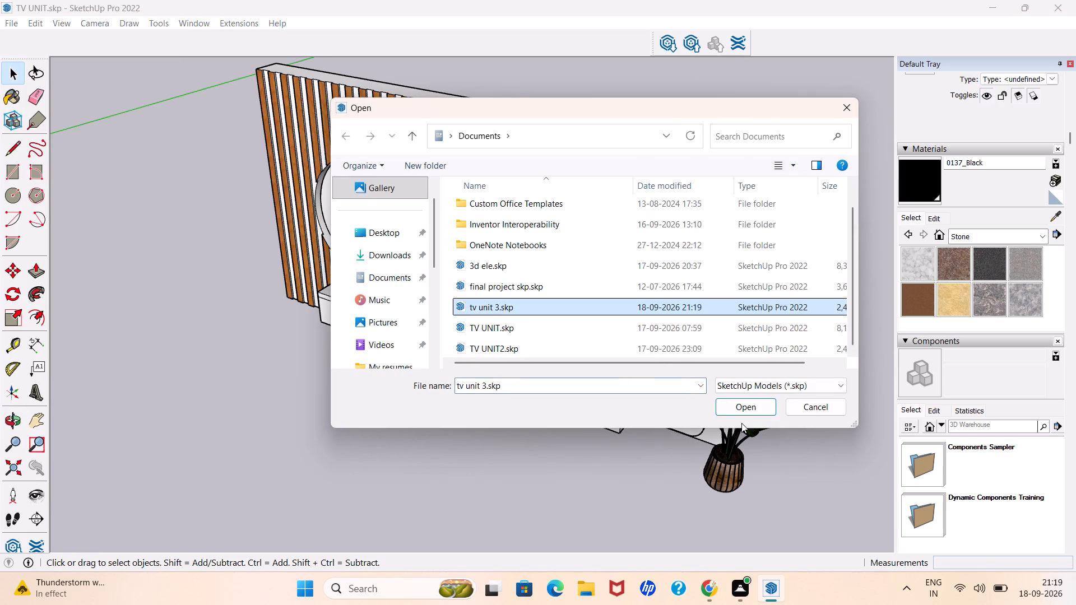
{"action": "left_click", "coordinate": [731, 406]}
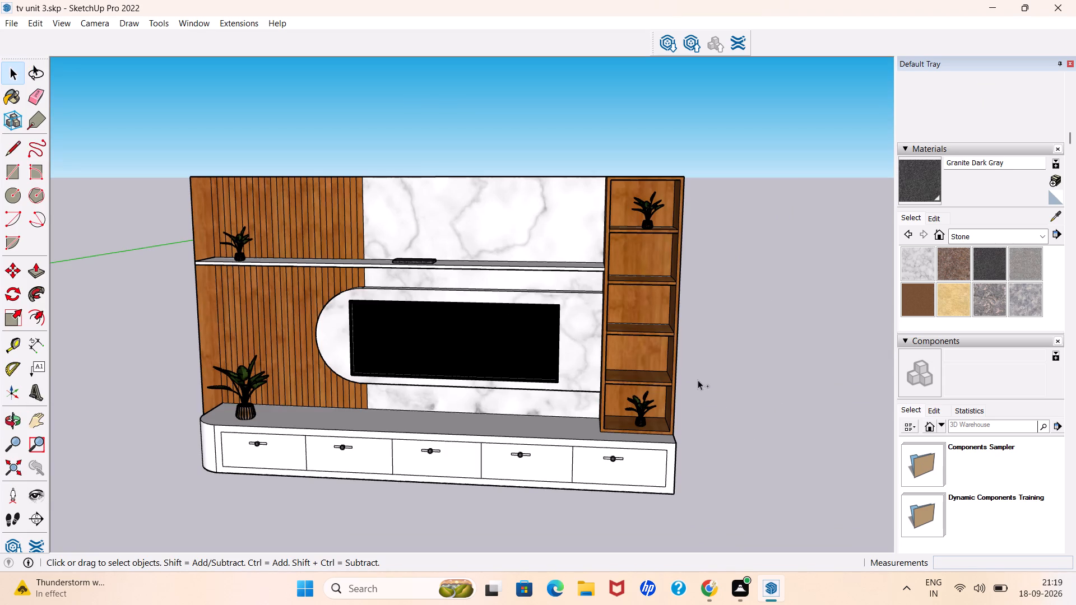
{"action": "key", "text": "ctrl+v"}
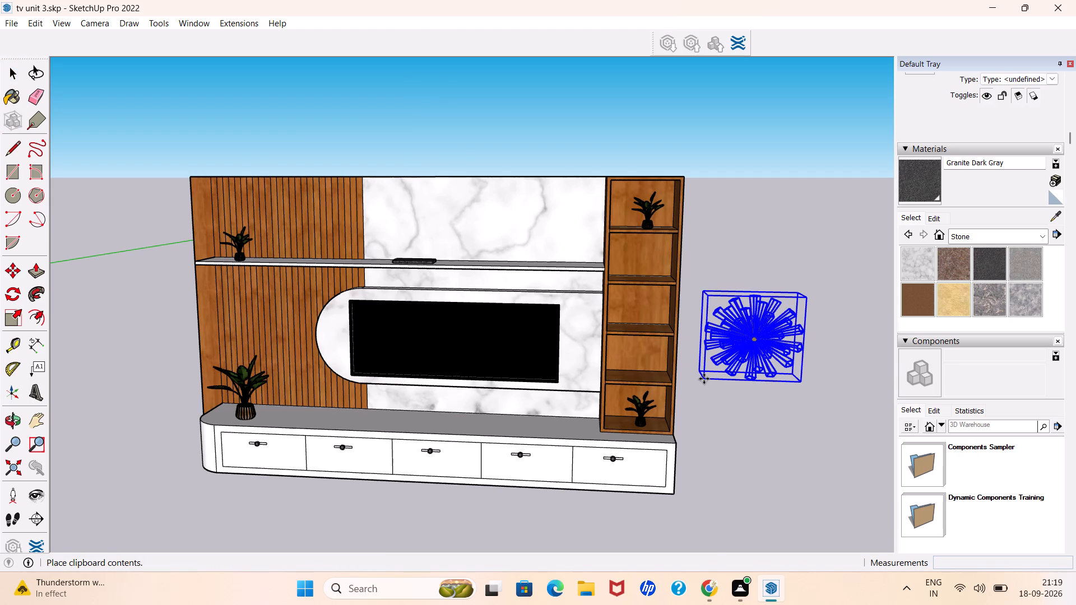
{"action": "left_click", "coordinate": [704, 379]}
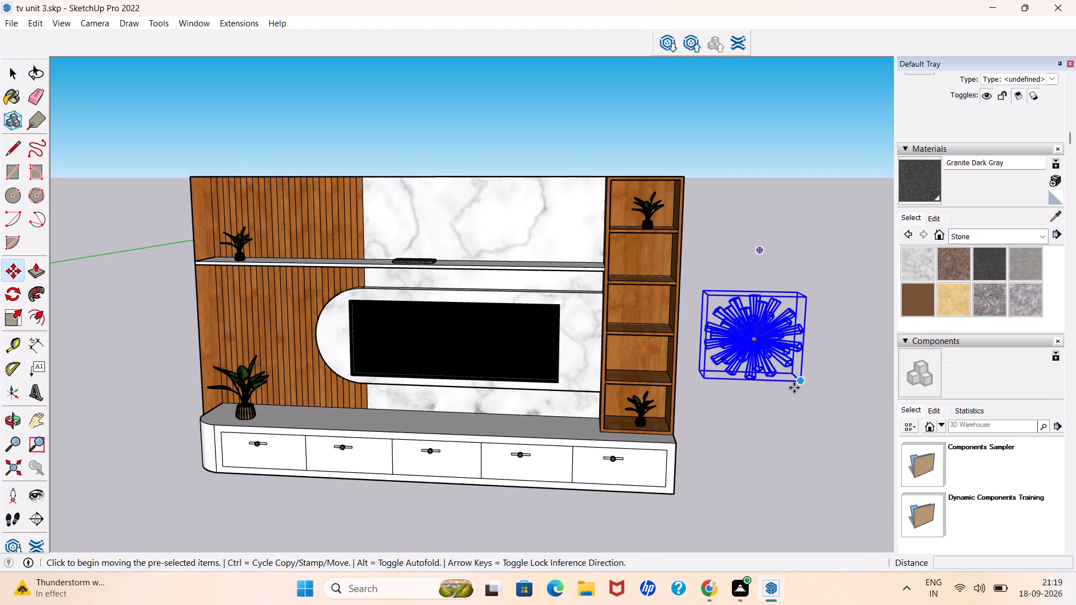
Scale the pasted starburst down along the red axis to about 0.58, and reduce its height along the green axis.
{"action": "key", "text": "s"}
{"action": "middle_click_drag", "start_coordinate": [832, 345], "coordinate": [831, 348]}
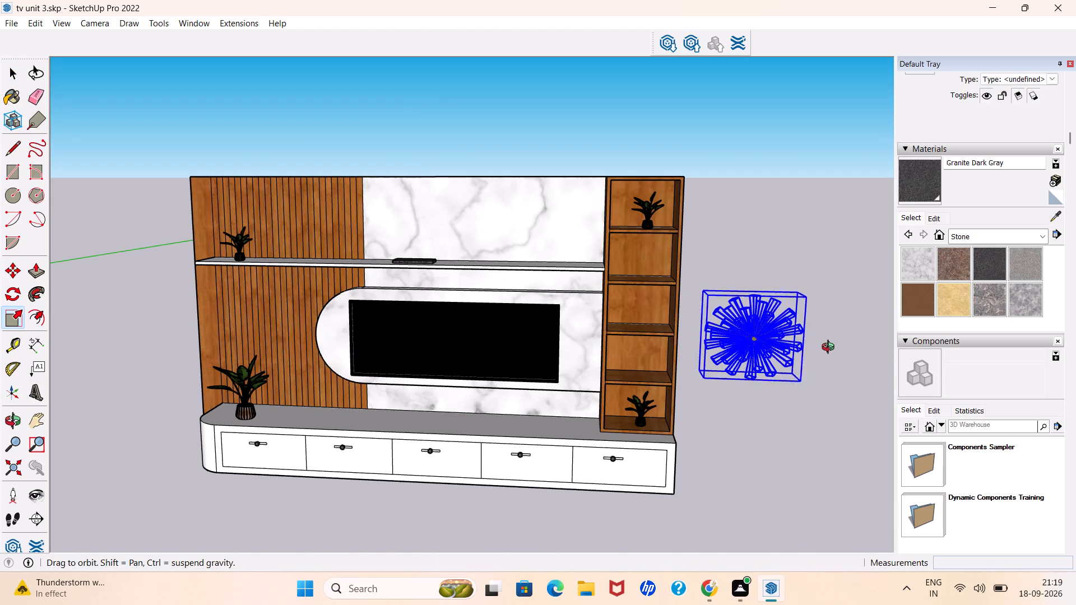
{"action": "middle_click_drag", "start_coordinate": [831, 348], "coordinate": [729, 476]}
{"action": "scroll", "coordinate": [590, 360], "scroll_direction": "down", "scroll_amount": 16}
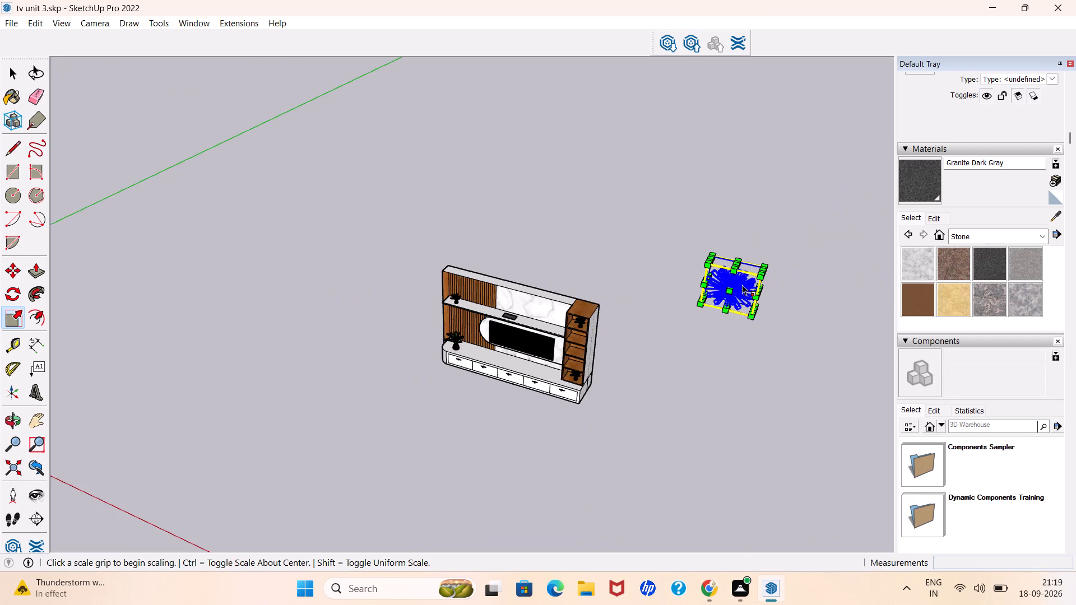
{"action": "scroll", "coordinate": [787, 258], "scroll_direction": "up", "scroll_amount": 14}
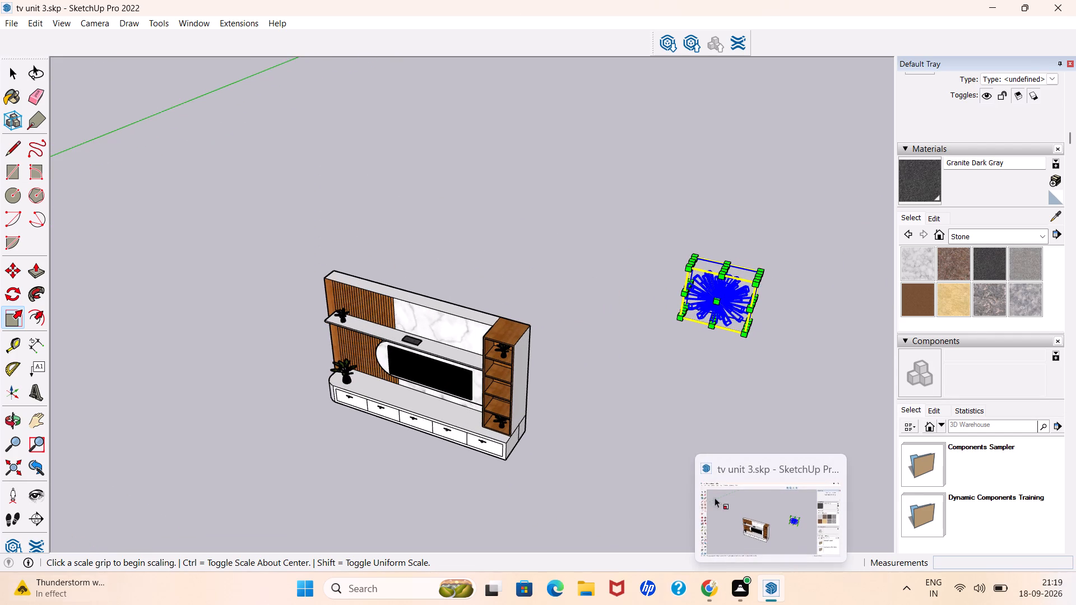
{"action": "scroll", "coordinate": [759, 281], "scroll_direction": "up", "scroll_amount": 10}
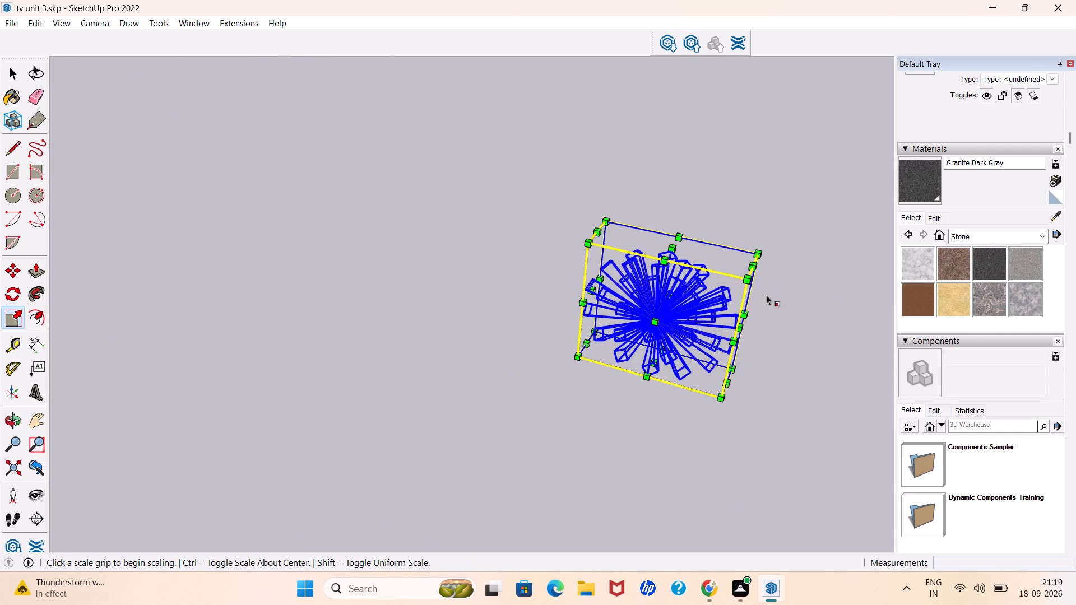
{"action": "scroll", "coordinate": [766, 295], "scroll_direction": "up", "scroll_amount": 5}
{"action": "left_click", "coordinate": [738, 332]}
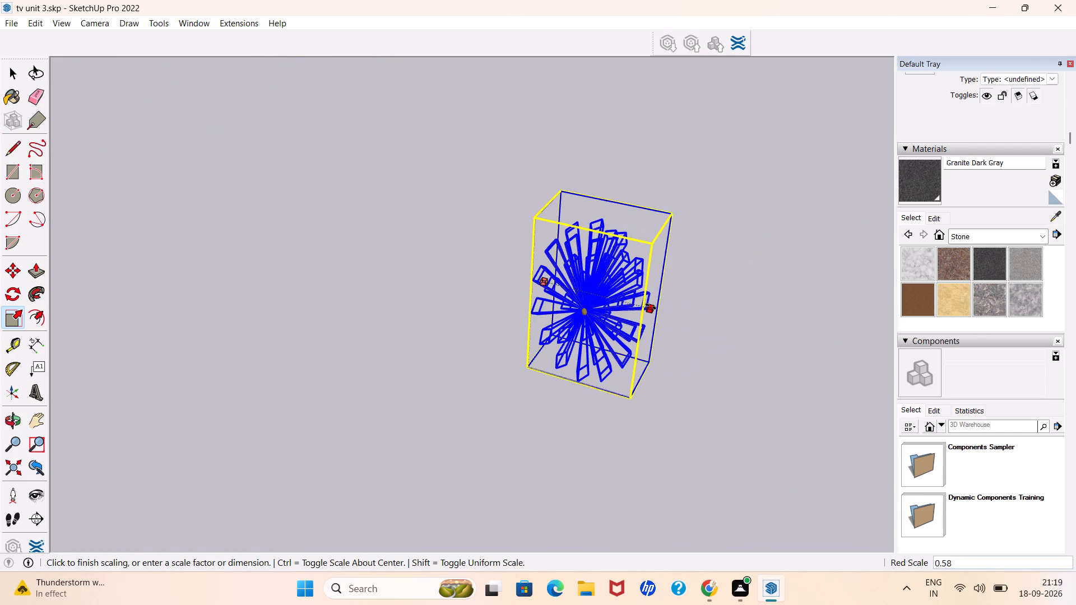
{"action": "left_click", "coordinate": [650, 306]}
{"action": "left_click", "coordinate": [601, 211]}
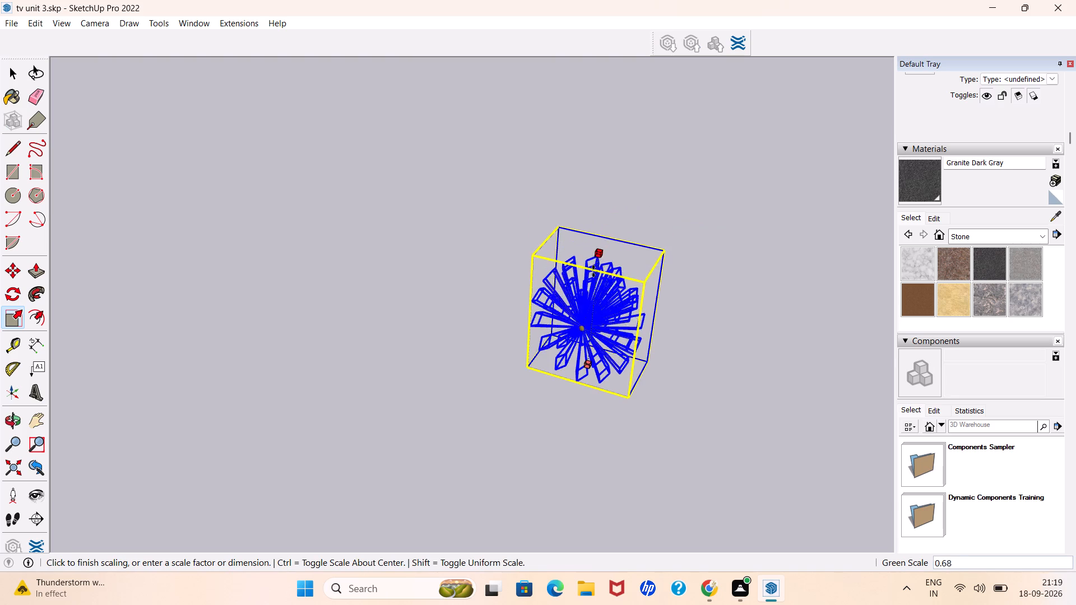
{"action": "left_click", "coordinate": [588, 296]}
Scale the starburst along the blue axis to about 0.55 and again along the red axis to 0.65.
{"action": "middle_click_drag", "start_coordinate": [551, 359], "coordinate": [678, 357]}
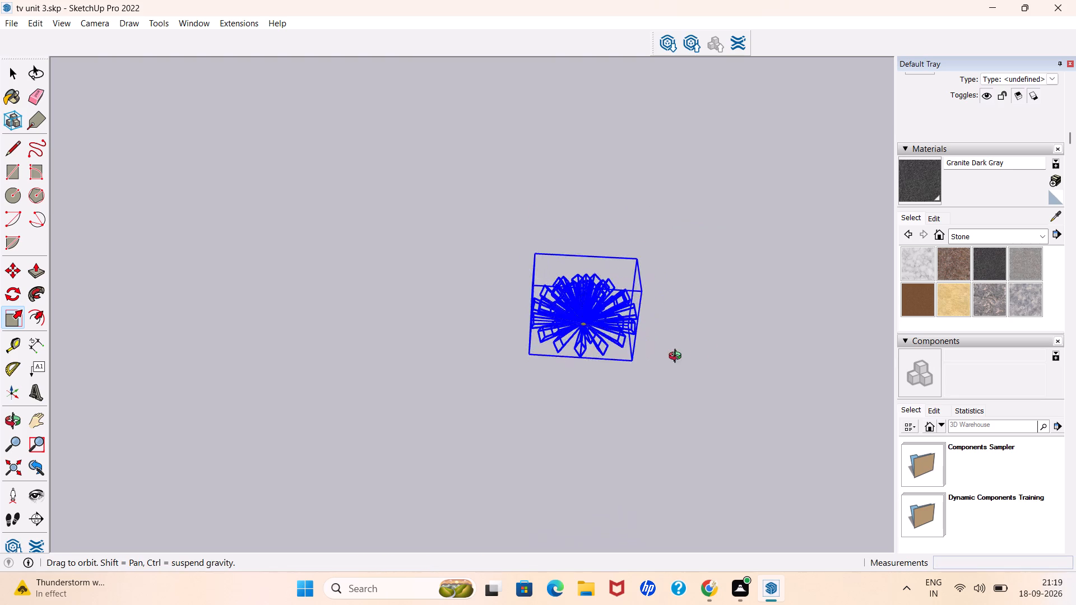
{"action": "middle_click_drag", "start_coordinate": [678, 357], "coordinate": [821, 320]}
{"action": "middle_click_drag", "start_coordinate": [499, 355], "coordinate": [689, 338]}
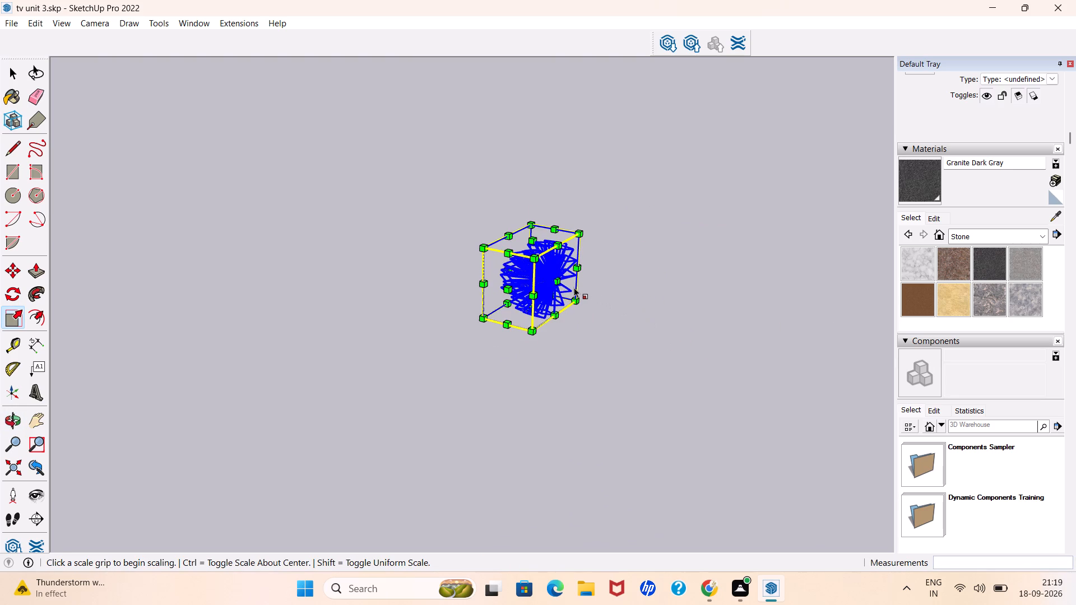
{"action": "left_click", "coordinate": [558, 283]}
{"action": "left_click", "coordinate": [536, 271]}
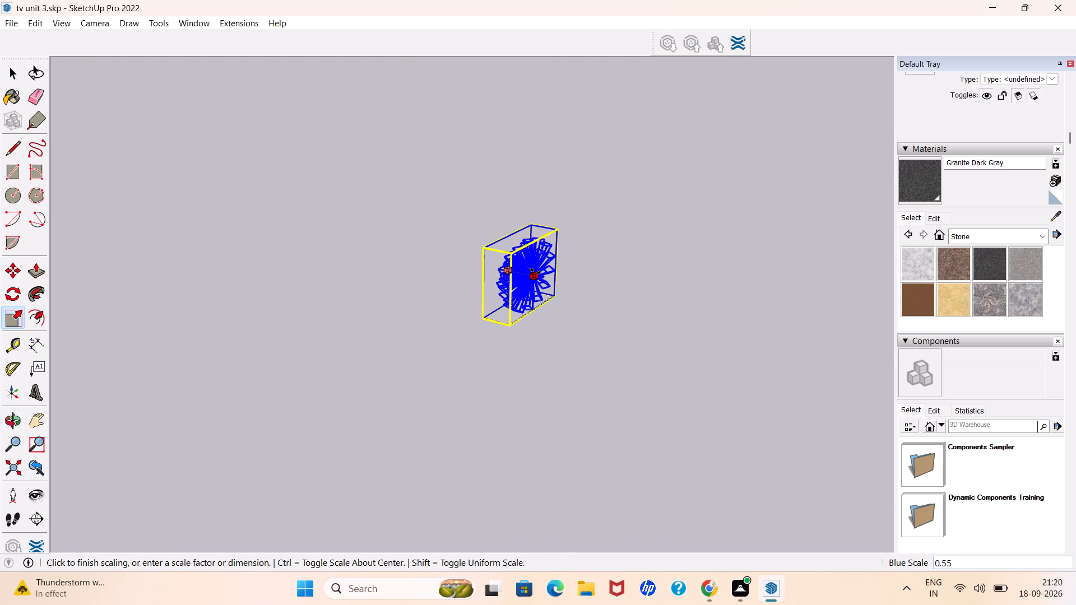
{"action": "left_click", "coordinate": [500, 281]}
{"action": "left_click", "coordinate": [509, 274]}
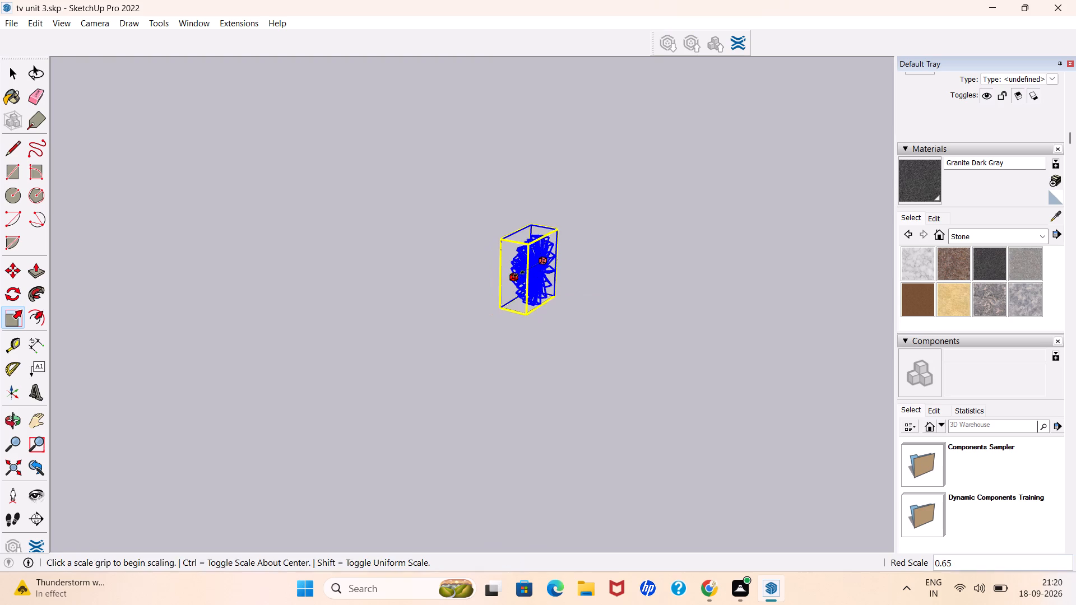
{"action": "middle_click_drag", "start_coordinate": [588, 258], "coordinate": [319, 238]}
{"action": "scroll", "coordinate": [593, 266], "scroll_direction": "up", "scroll_amount": 8}
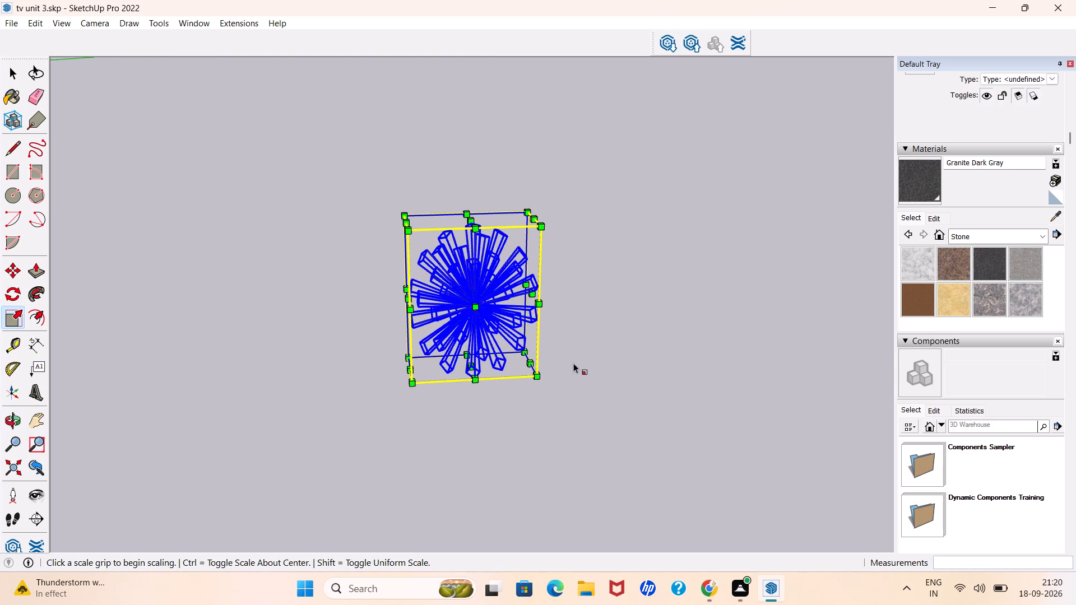
Copy the starburst about 3' 10 1/2" away, lower and closer to the shelving unit.
{"action": "key", "text": "space"}
{"action": "type", "text": "m"}
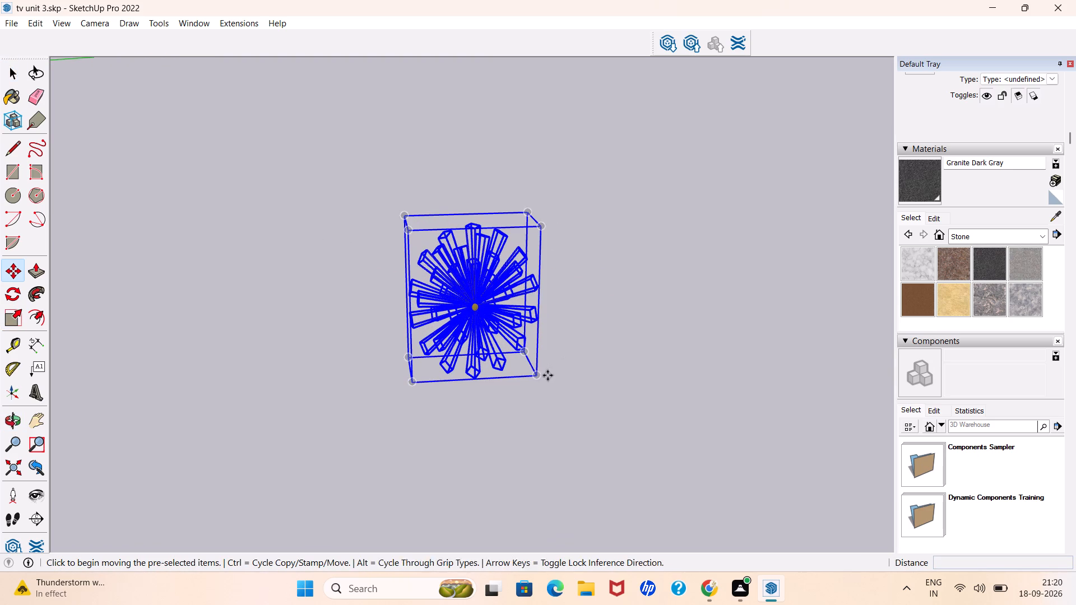
{"action": "left_click", "coordinate": [534, 377]}
{"action": "scroll", "coordinate": [624, 339], "scroll_direction": "down", "scroll_amount": 17}
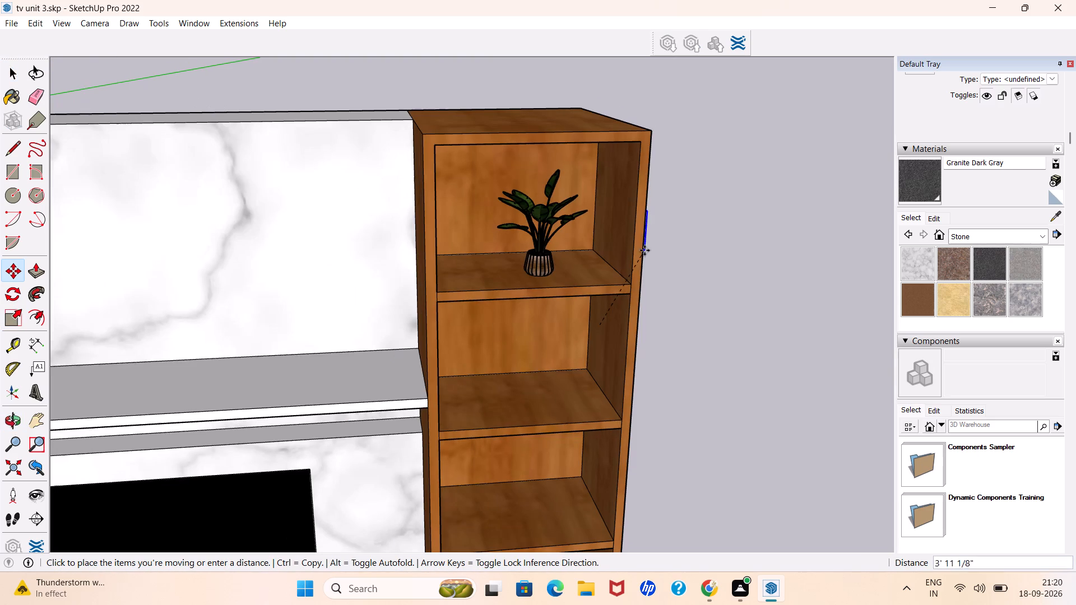
{"action": "scroll", "coordinate": [663, 363], "scroll_direction": "down", "scroll_amount": 4}
{"action": "middle_click_drag", "start_coordinate": [624, 392], "coordinate": [616, 394]}
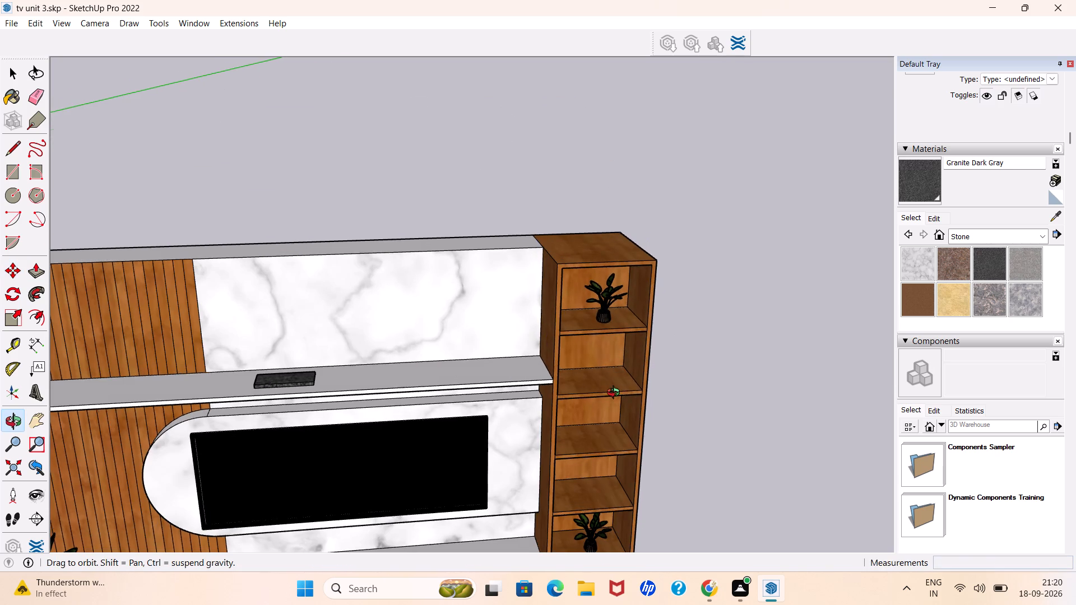
{"action": "middle_click_drag", "start_coordinate": [616, 394], "coordinate": [495, 354]}
{"action": "scroll", "coordinate": [595, 374], "scroll_direction": "down", "scroll_amount": 9}
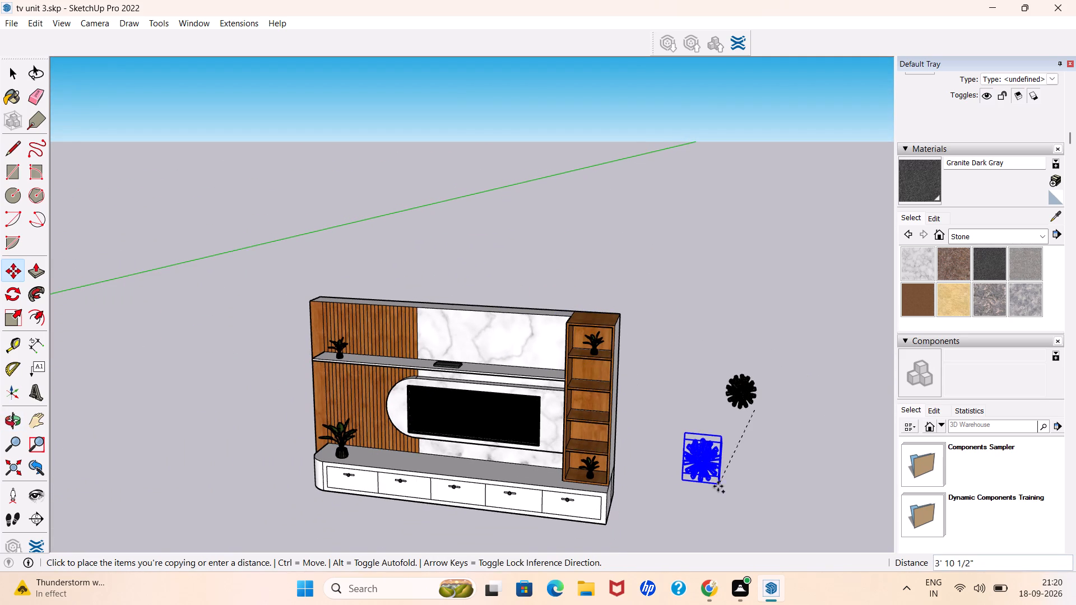
{"action": "left_click", "coordinate": [708, 488]}
Shrink the starburst copy's width along the red axis and its height along the green axis, finishing with a green scale of about 0.65.
{"action": "scroll", "coordinate": [707, 480], "scroll_direction": "up", "scroll_amount": 13}
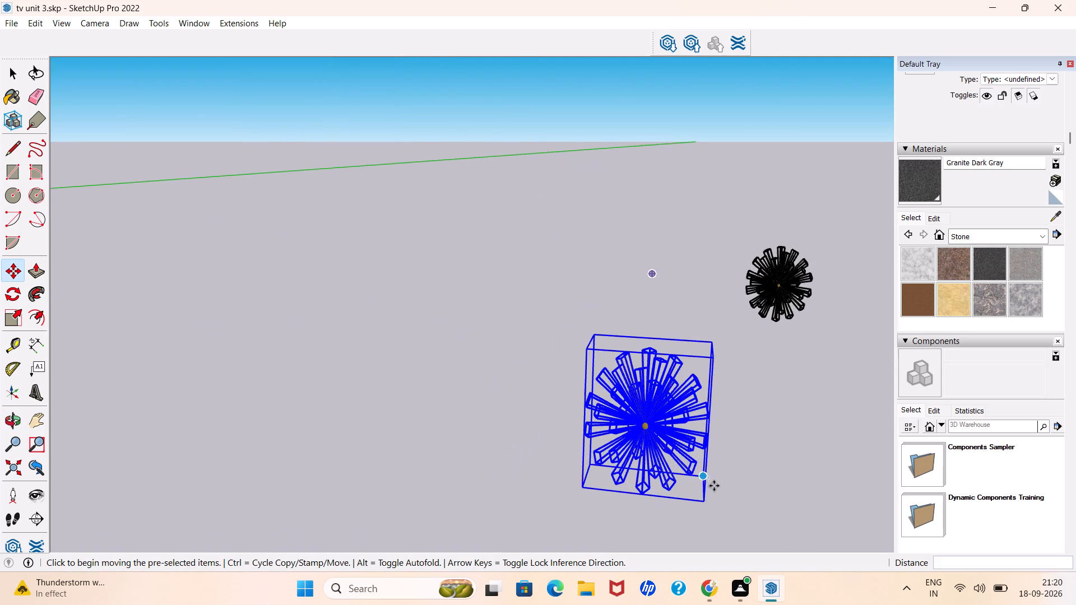
{"action": "key", "text": "s"}
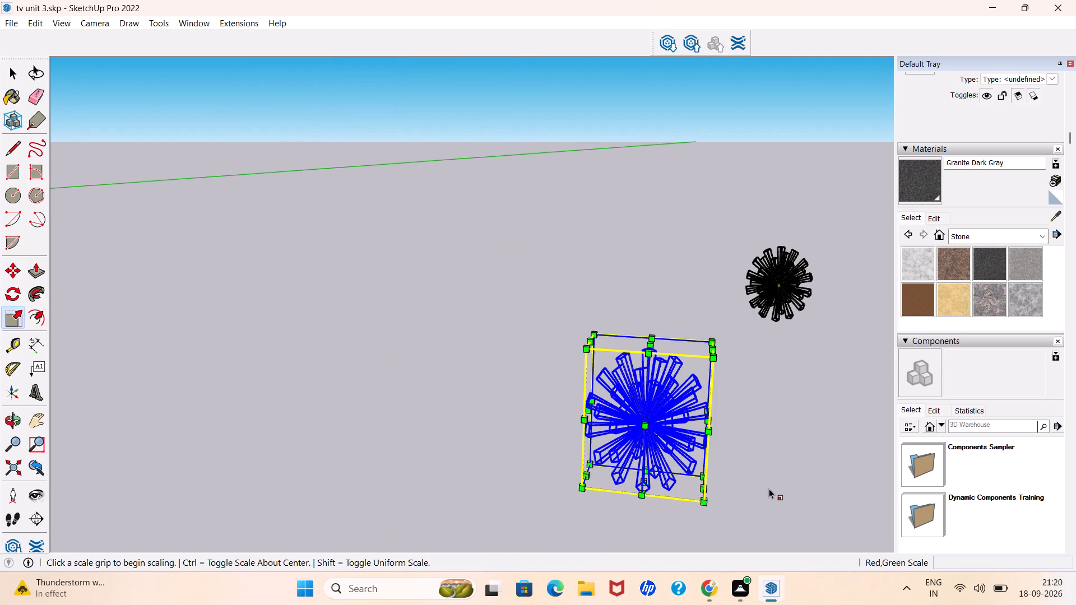
{"action": "scroll", "coordinate": [769, 488], "scroll_direction": "up", "scroll_amount": 1}
{"action": "middle_click_drag", "start_coordinate": [766, 488], "coordinate": [572, 464]}
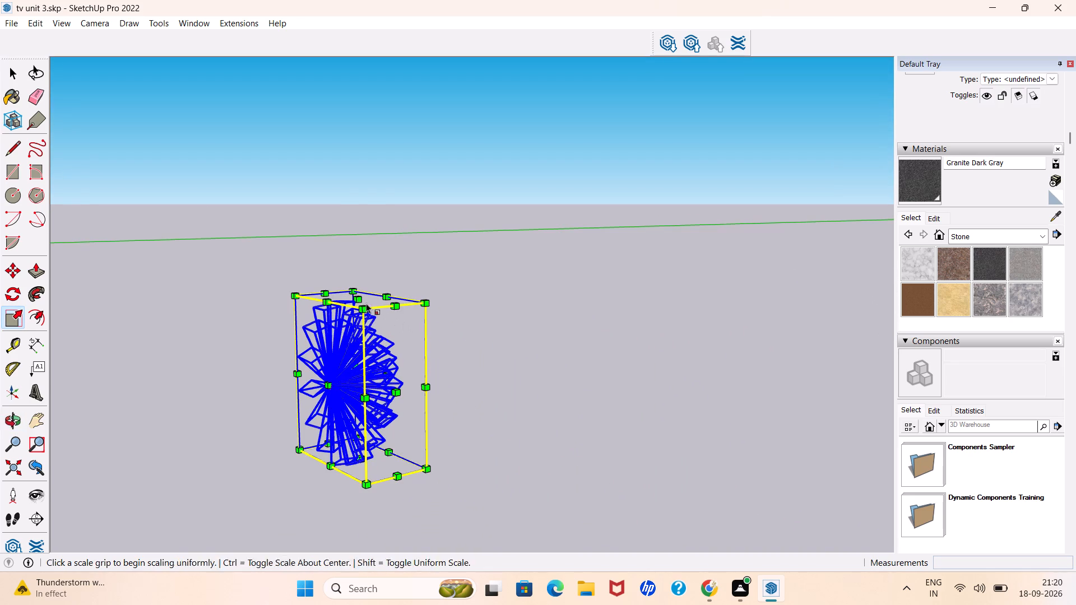
{"action": "left_click", "coordinate": [361, 300]}
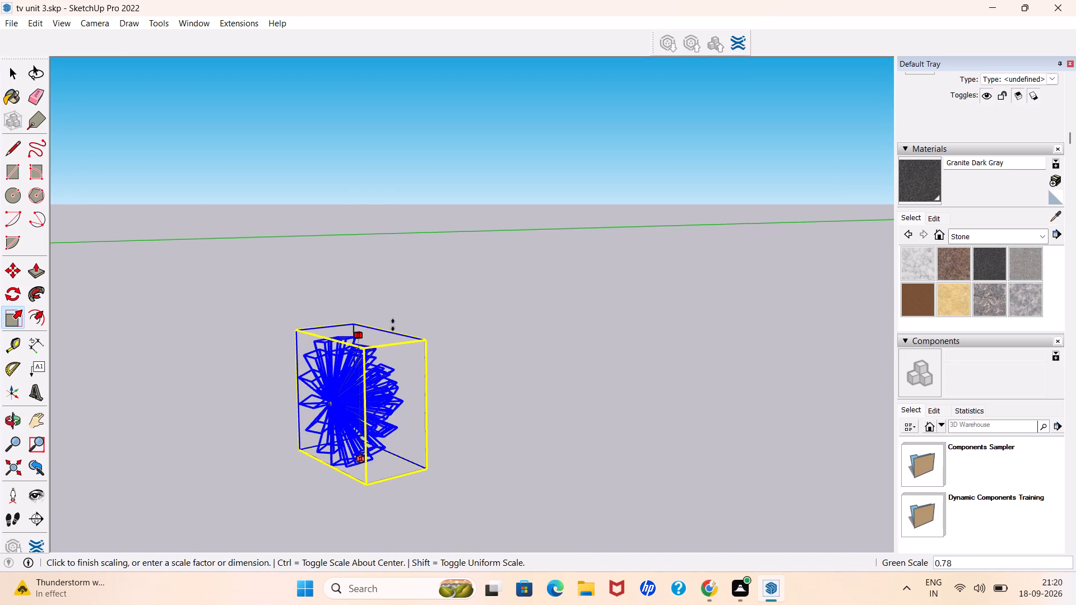
{"action": "left_click", "coordinate": [395, 324]}
{"action": "left_click", "coordinate": [393, 407]}
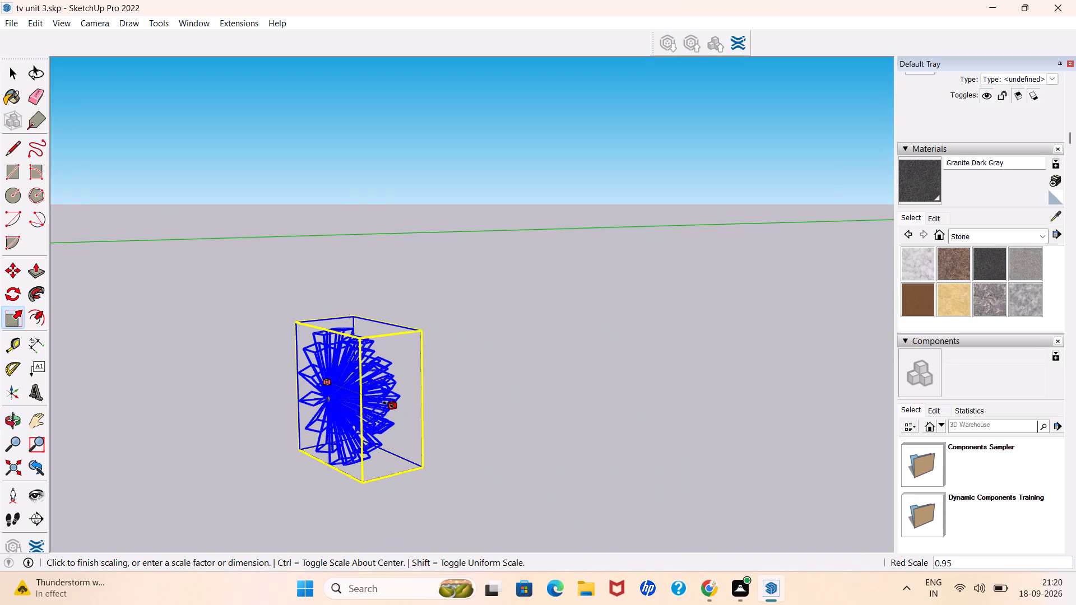
{"action": "left_click", "coordinate": [373, 395]}
{"action": "middle_click_drag", "start_coordinate": [342, 441], "coordinate": [674, 409]}
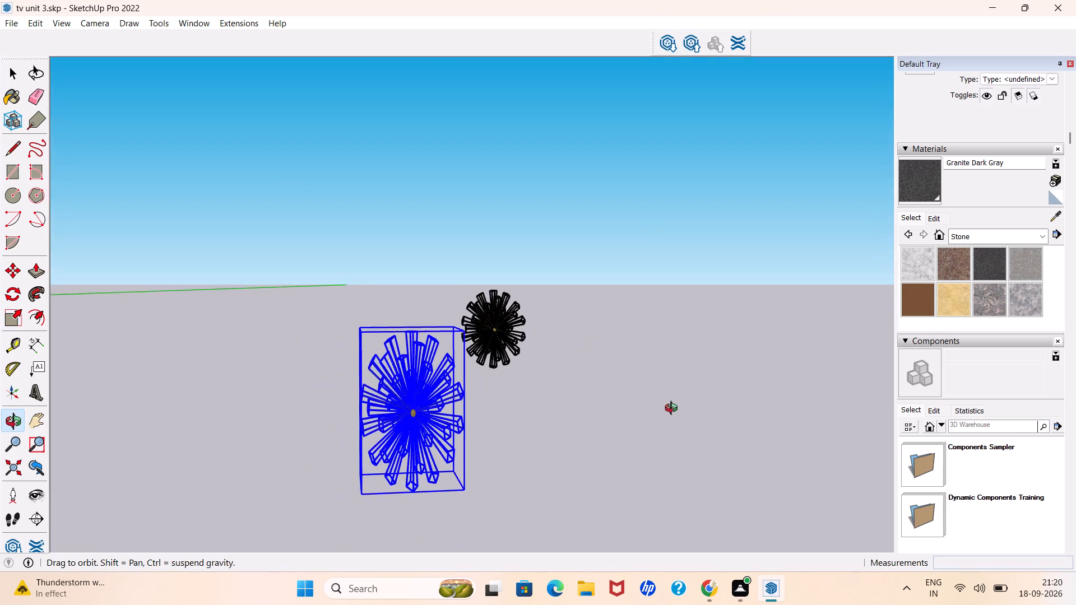
{"action": "middle_click_drag", "start_coordinate": [674, 409], "coordinate": [678, 406]}
{"action": "scroll", "coordinate": [481, 388], "scroll_direction": "down", "scroll_amount": 2}
{"action": "middle_click_drag", "start_coordinate": [503, 320], "coordinate": [504, 398]}
{"action": "left_click", "coordinate": [434, 441]}
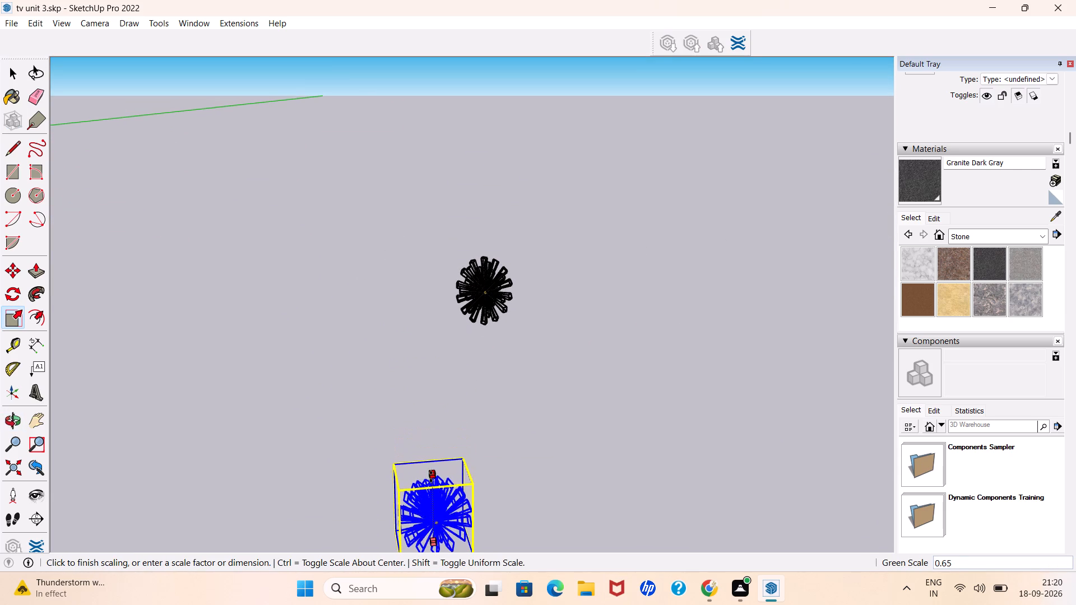
{"action": "left_click", "coordinate": [431, 477]}
Scale the starburst copy further to about 0.66 on the blue, 0.91 on the green and 0.82 on the red axis.
{"action": "scroll", "coordinate": [639, 285], "scroll_direction": "down", "scroll_amount": 5}
{"action": "scroll", "coordinate": [554, 450], "scroll_direction": "up", "scroll_amount": 8}
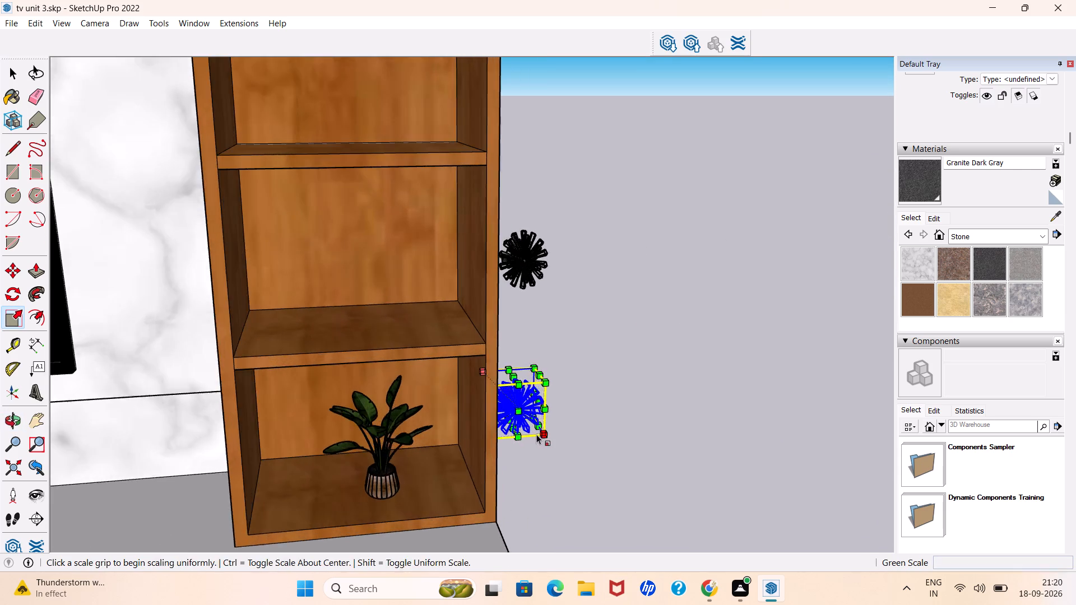
{"action": "scroll", "coordinate": [536, 434], "scroll_direction": "up", "scroll_amount": 3}
{"action": "middle_click_drag", "start_coordinate": [400, 408], "coordinate": [471, 400]}
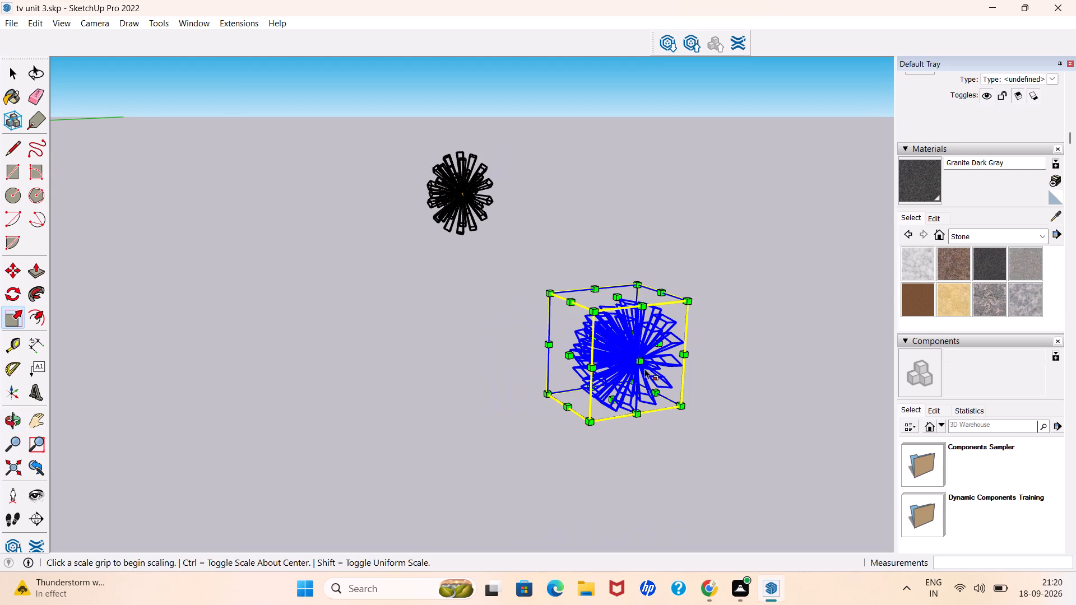
{"action": "left_click", "coordinate": [642, 364]}
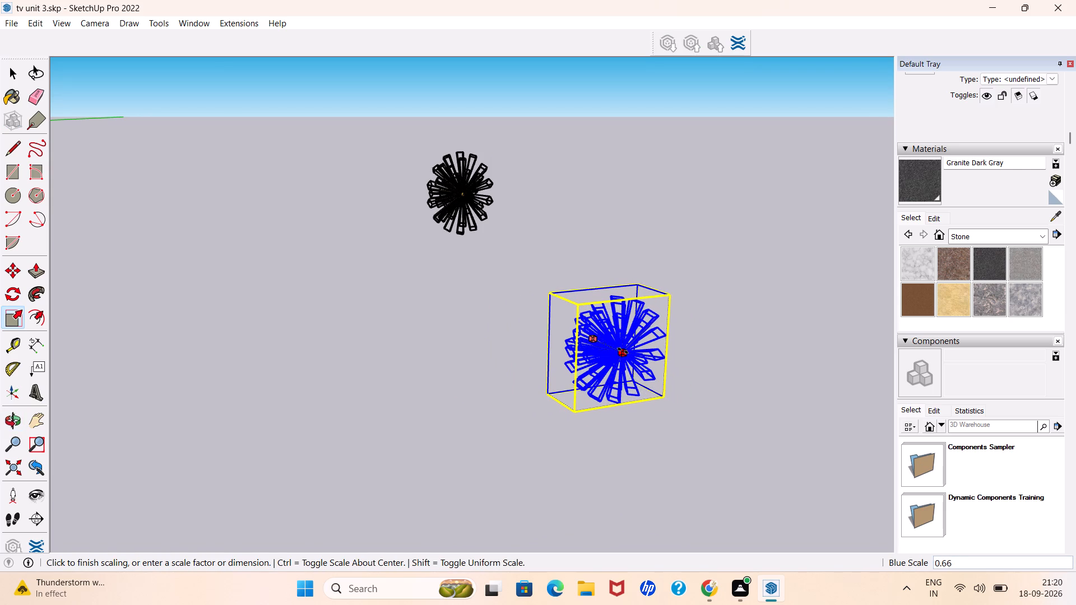
{"action": "left_click", "coordinate": [623, 351]}
{"action": "left_click", "coordinate": [606, 296]}
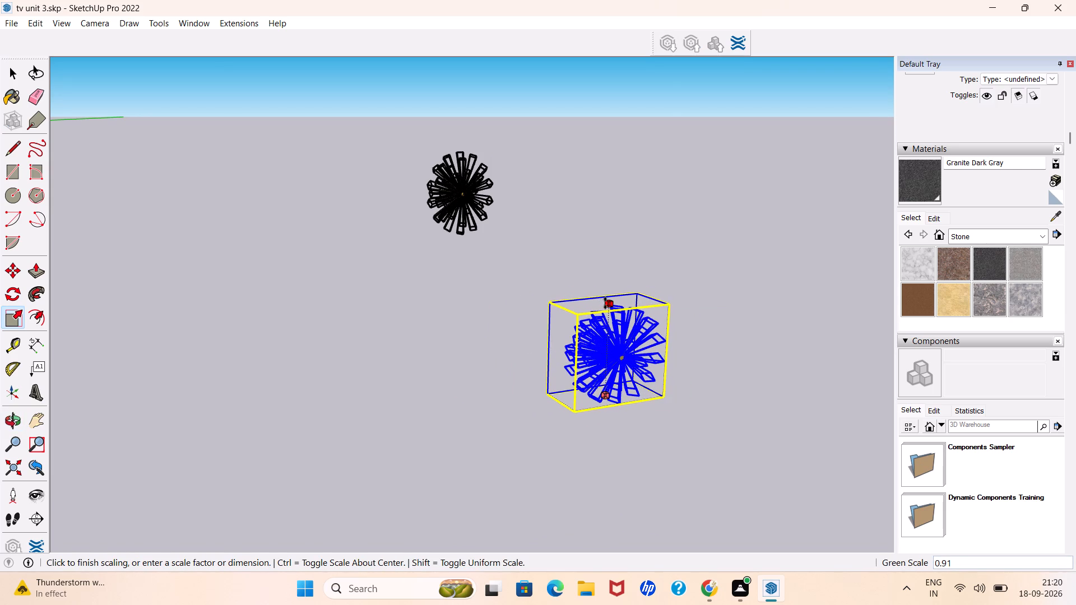
{"action": "left_click", "coordinate": [605, 303]}
{"action": "left_click", "coordinate": [559, 354]}
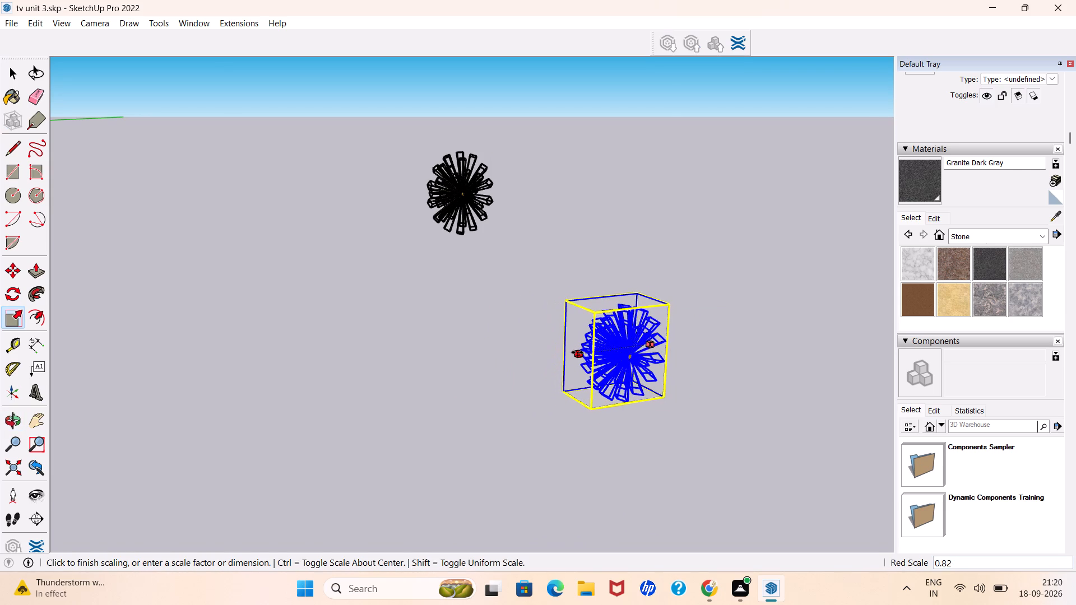
{"action": "left_click", "coordinate": [577, 352]}
{"action": "middle_click_drag", "start_coordinate": [703, 392], "coordinate": [599, 370]}
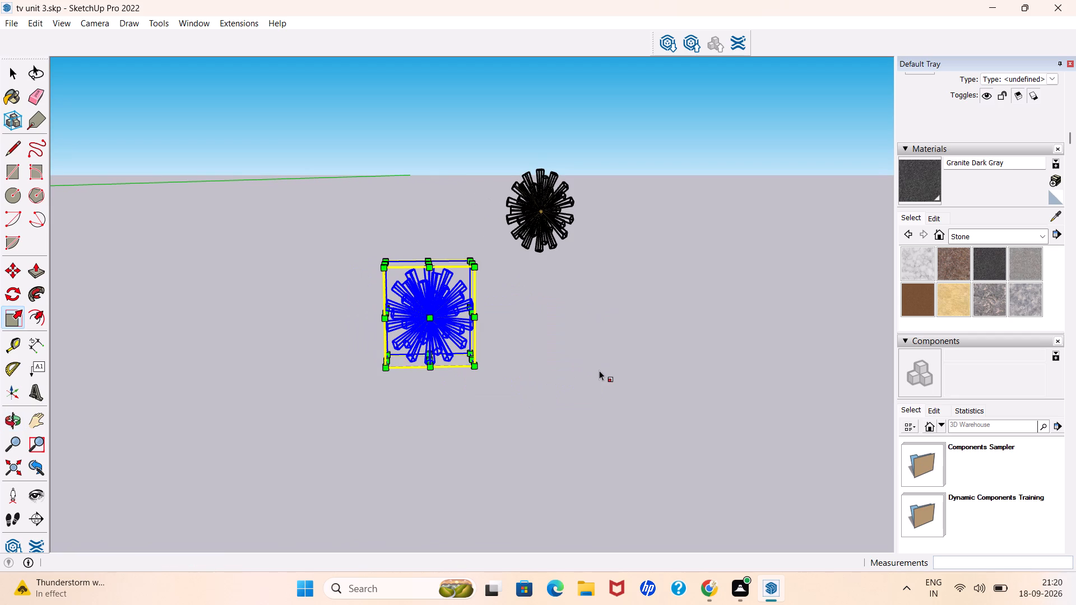
Copy the smaller starburst into the shelving unit's second compartment from the bottom, about 3' 10 7/8" away.
{"action": "key", "text": "m"}
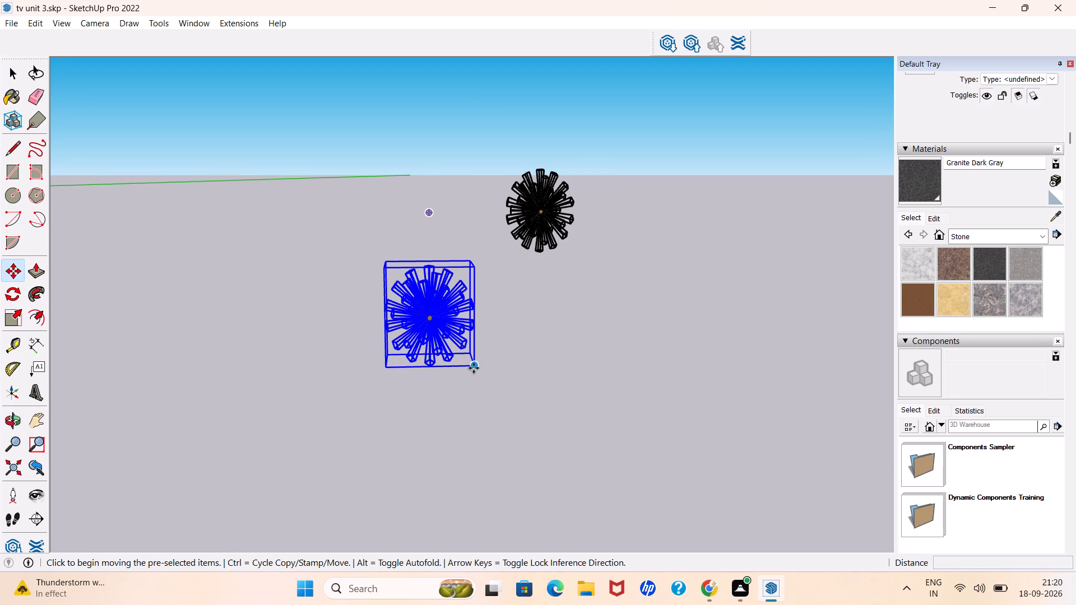
{"action": "left_click", "coordinate": [474, 368]}
{"action": "scroll", "coordinate": [604, 350], "scroll_direction": "down", "scroll_amount": 9}
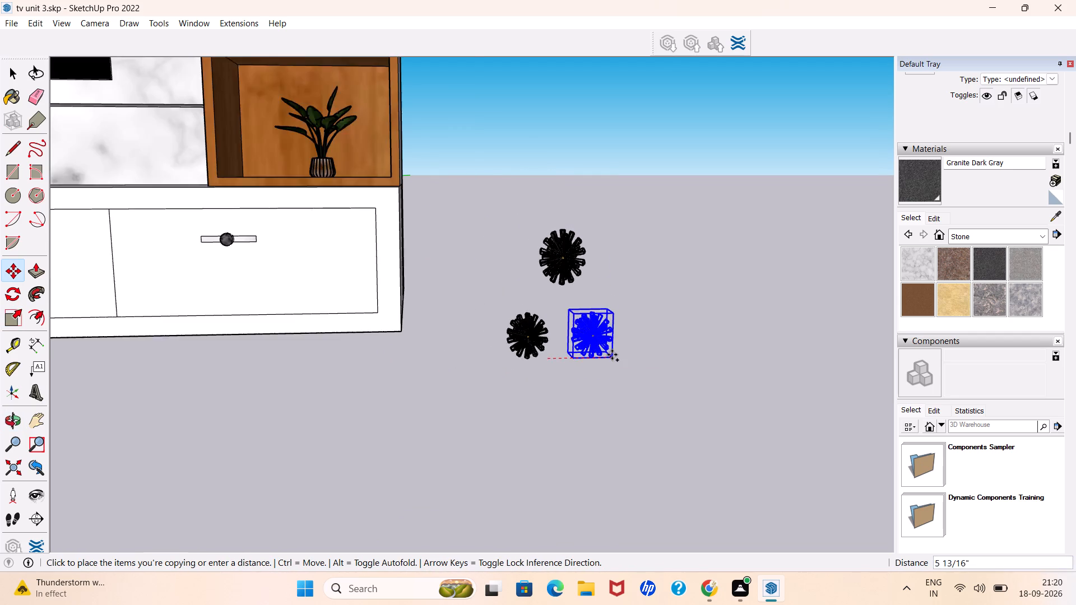
{"action": "scroll", "coordinate": [612, 355], "scroll_direction": "down", "scroll_amount": 3}
{"action": "middle_click_drag", "start_coordinate": [471, 337], "coordinate": [445, 457]}
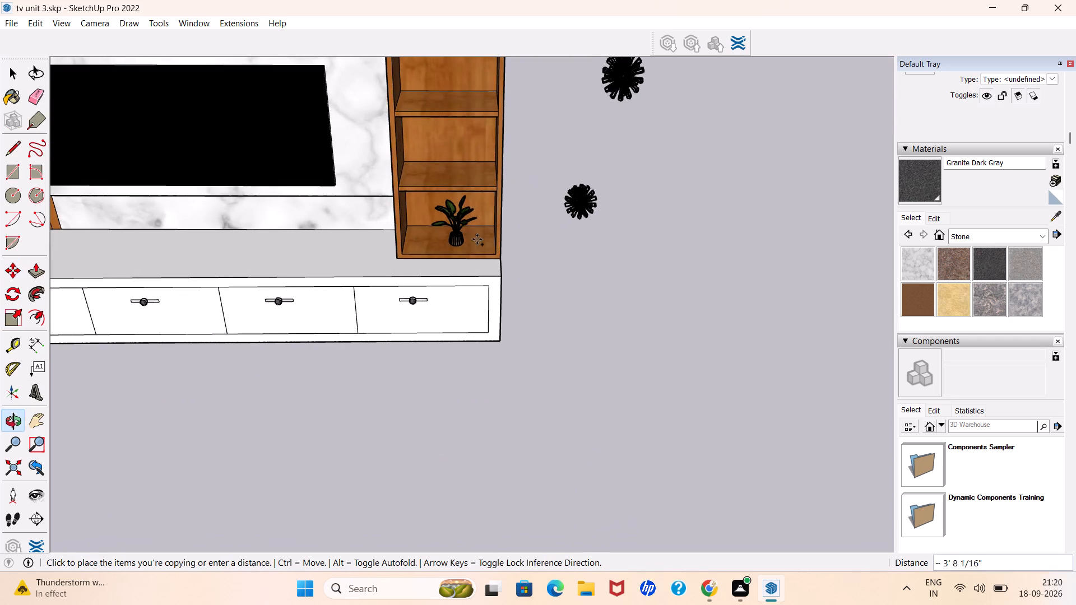
{"action": "scroll", "coordinate": [465, 169], "scroll_direction": "up", "scroll_amount": 5}
{"action": "scroll", "coordinate": [475, 187], "scroll_direction": "down", "scroll_amount": 3}
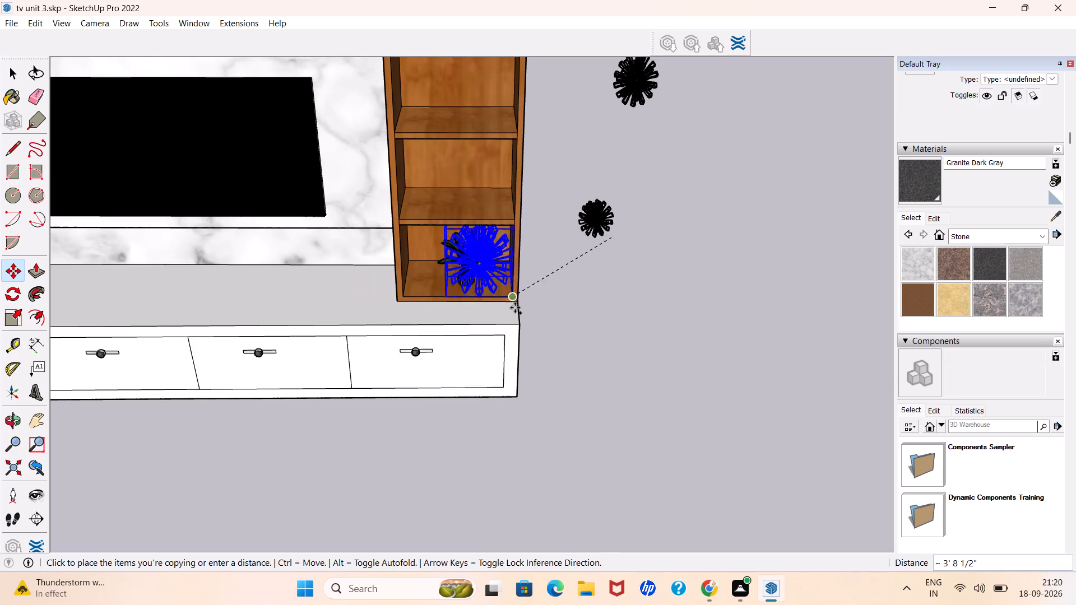
{"action": "scroll", "coordinate": [510, 329], "scroll_direction": "down", "scroll_amount": 3}
{"action": "middle_click_drag", "start_coordinate": [488, 285], "coordinate": [491, 187]}
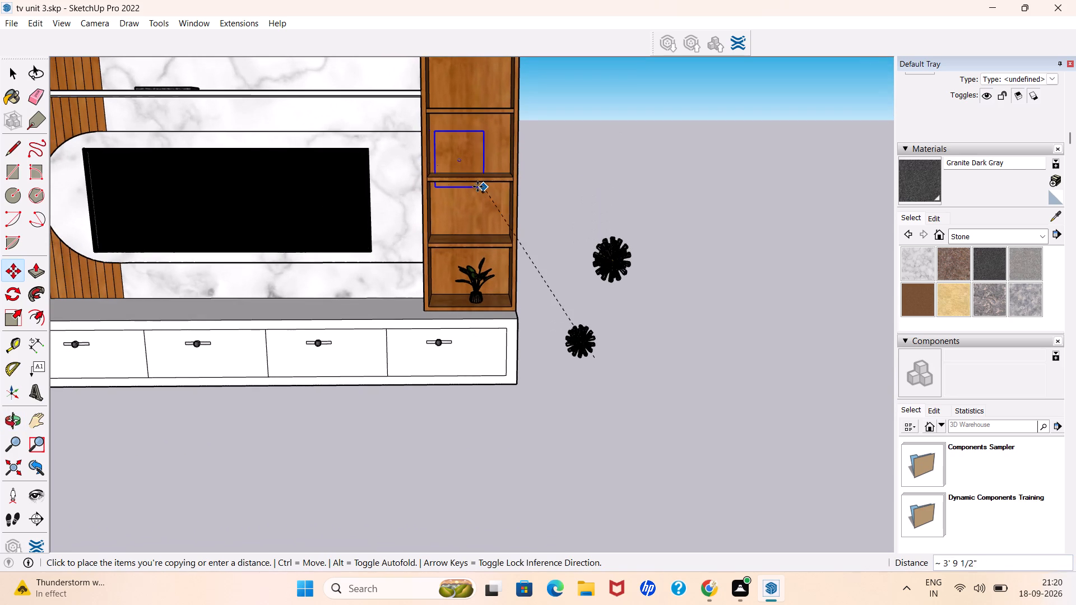
{"action": "left_click", "coordinate": [495, 240]}
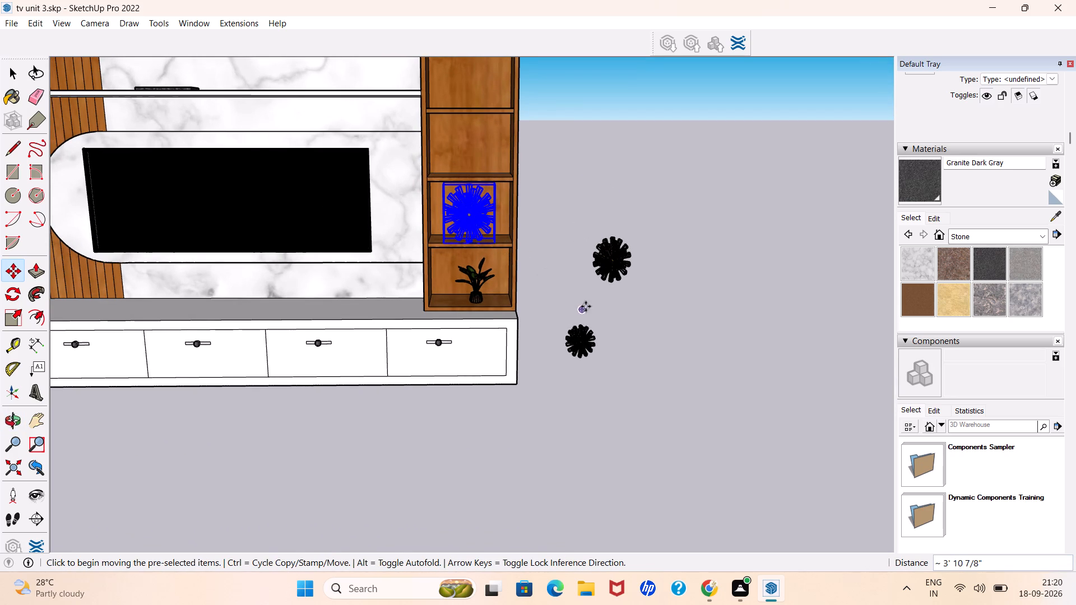
{"action": "middle_click_drag", "start_coordinate": [560, 234], "coordinate": [566, 278]}
{"action": "scroll", "coordinate": [563, 287], "scroll_direction": "down", "scroll_amount": 8}
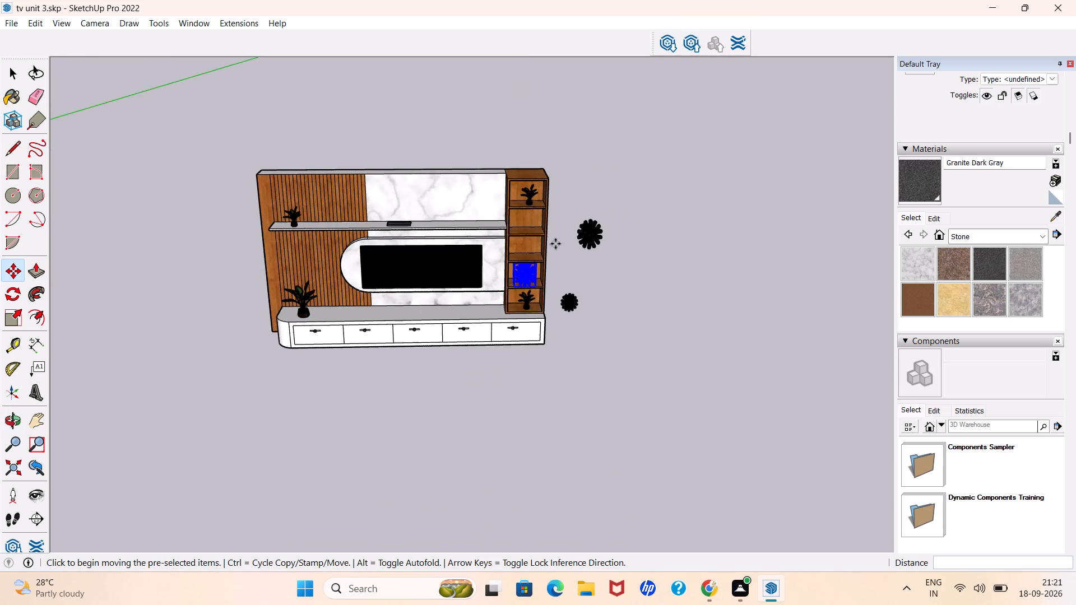
Copy the starburst from the shelving unit's second compartment from the bottom up into the second compartment from the top, about 9 1/16" away.
{"action": "scroll", "coordinate": [544, 222], "scroll_direction": "up", "scroll_amount": 7}
{"action": "middle_click_drag", "start_coordinate": [534, 258], "coordinate": [526, 237]}
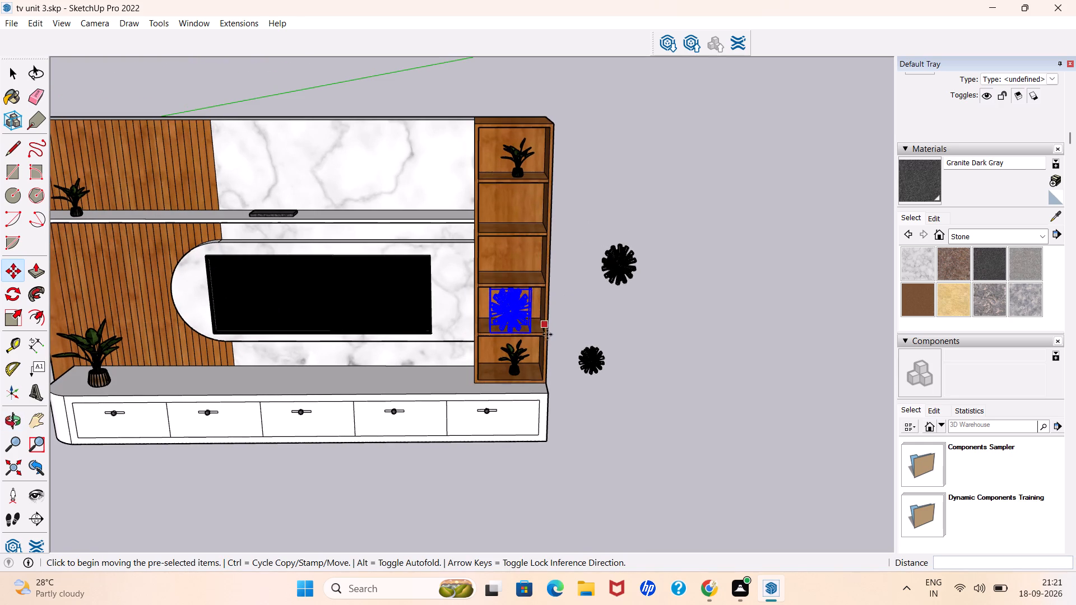
{"action": "scroll", "coordinate": [545, 335], "scroll_direction": "up", "scroll_amount": 4}
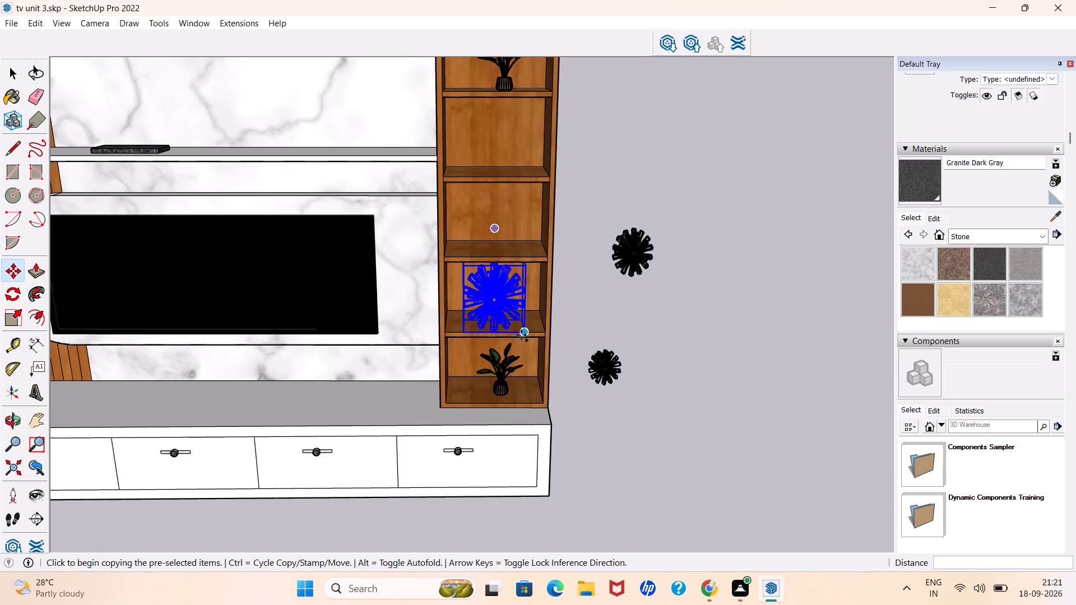
{"action": "left_click", "coordinate": [521, 334]}
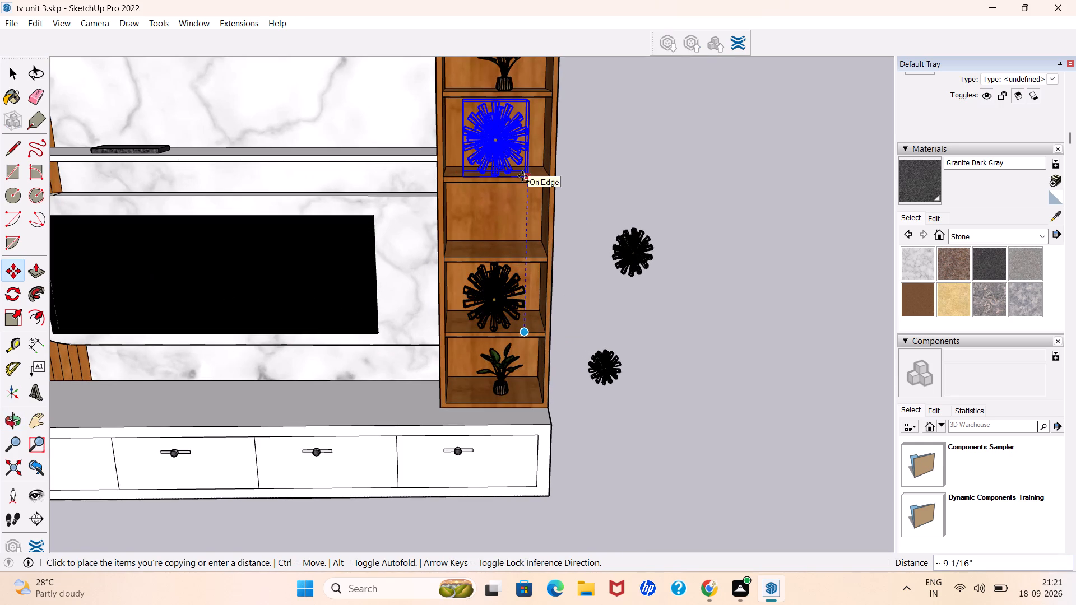
{"action": "left_click", "coordinate": [522, 176]}
{"action": "key", "text": "space"}
{"action": "scroll", "coordinate": [671, 337], "scroll_direction": "down", "scroll_amount": 2}
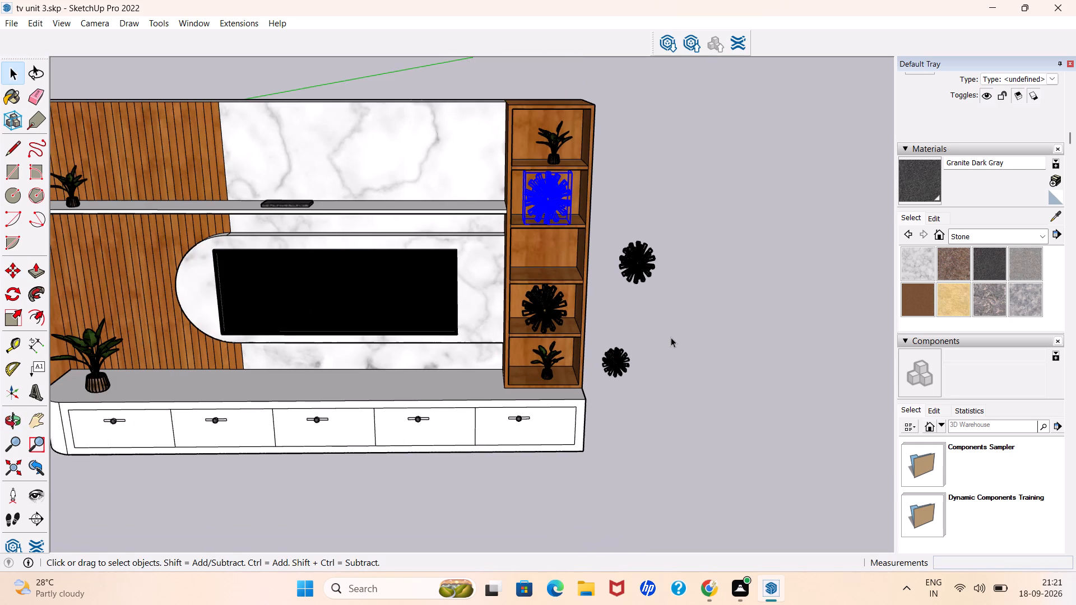
{"action": "left_click", "coordinate": [672, 337]}
Scale the upper starburst copy to about 0.80 on the green axis and 0.62 on the red axis, and reduce its blue-axis depth.
{"action": "scroll", "coordinate": [660, 335], "scroll_direction": "down", "scroll_amount": 2}
{"action": "middle_click_drag", "start_coordinate": [606, 367], "coordinate": [567, 314]}
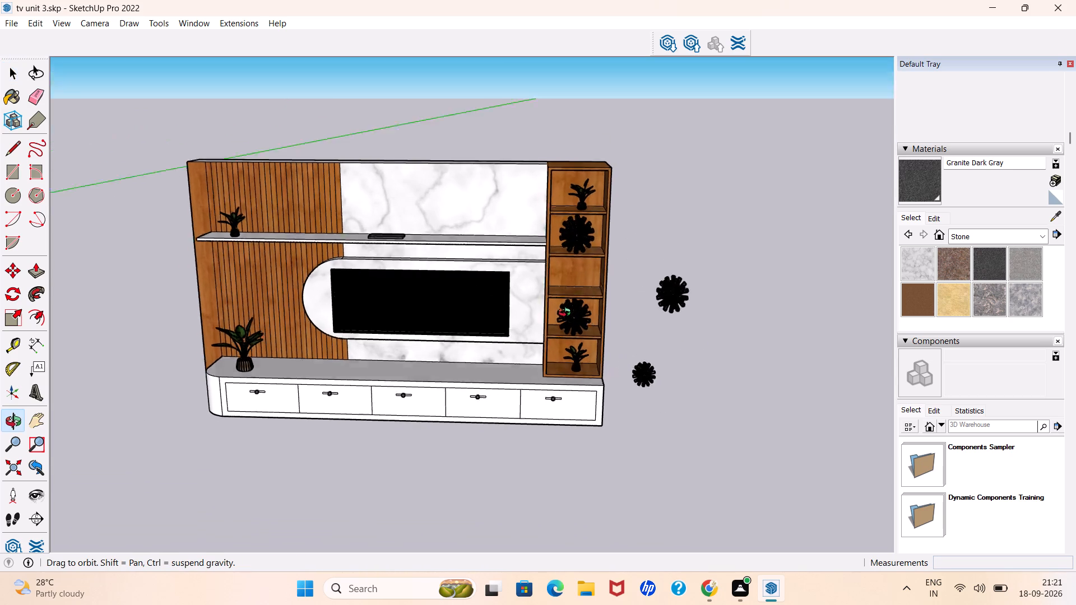
{"action": "middle_click_drag", "start_coordinate": [567, 314], "coordinate": [564, 310]}
{"action": "scroll", "coordinate": [589, 254], "scroll_direction": "up", "scroll_amount": 6}
{"action": "scroll", "coordinate": [591, 205], "scroll_direction": "up", "scroll_amount": 3}
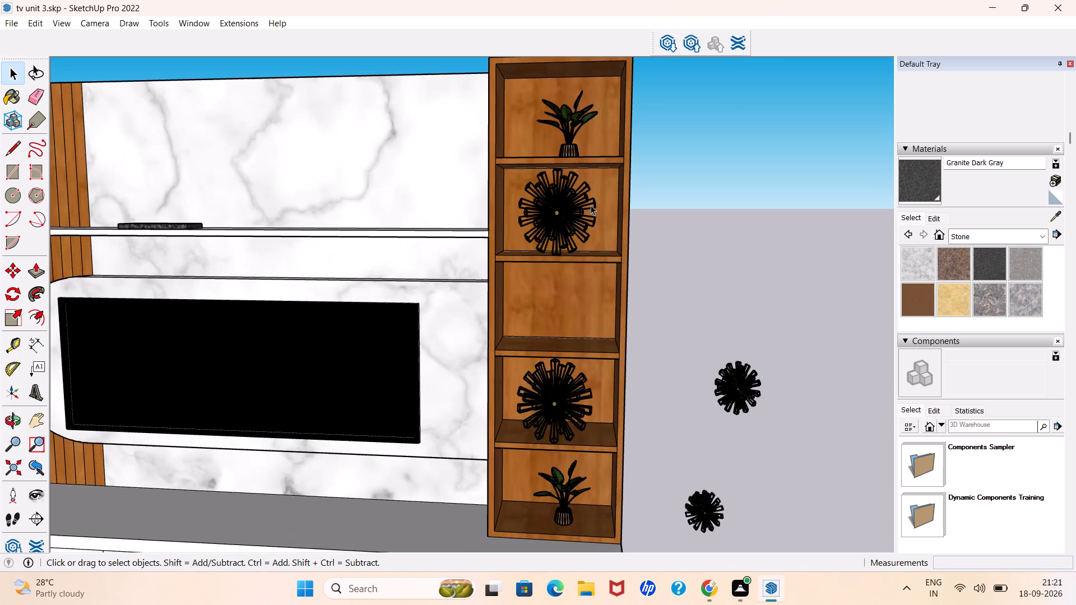
{"action": "scroll", "coordinate": [583, 207], "scroll_direction": "up", "scroll_amount": 8}
{"action": "left_click", "coordinate": [569, 218]}
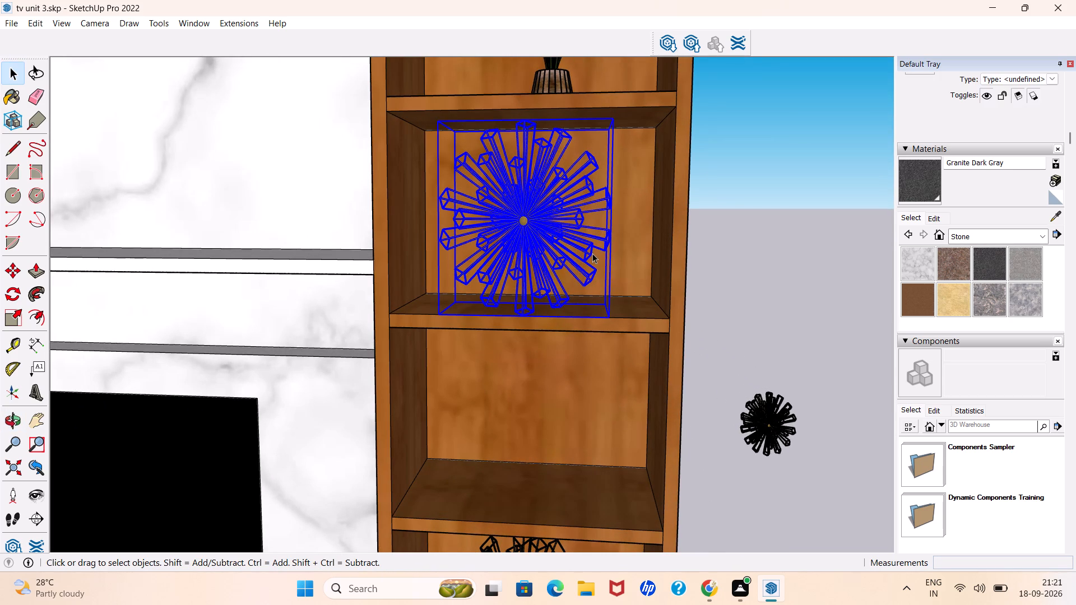
{"action": "middle_click_drag", "start_coordinate": [624, 309], "coordinate": [502, 337]}
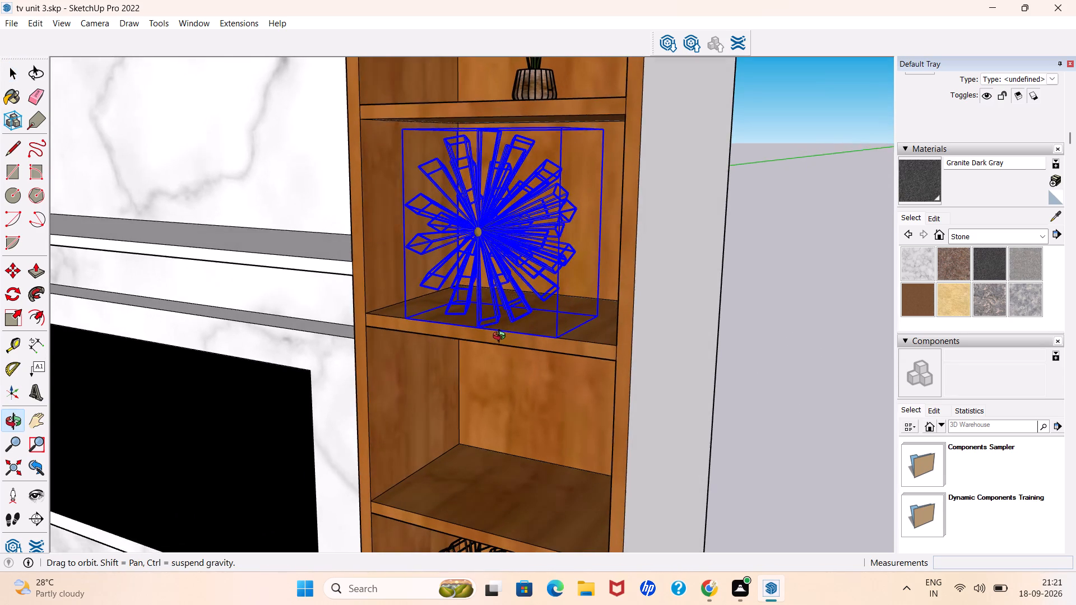
{"action": "middle_click_drag", "start_coordinate": [502, 337], "coordinate": [501, 338]}
{"action": "left_click", "coordinate": [7, 318]}
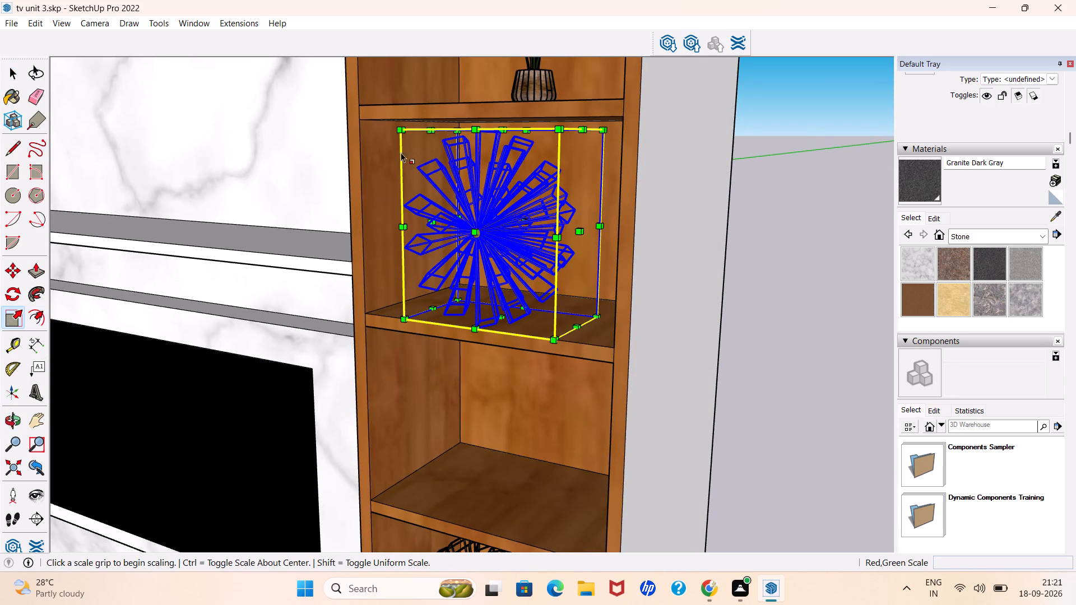
{"action": "left_click", "coordinate": [503, 135]}
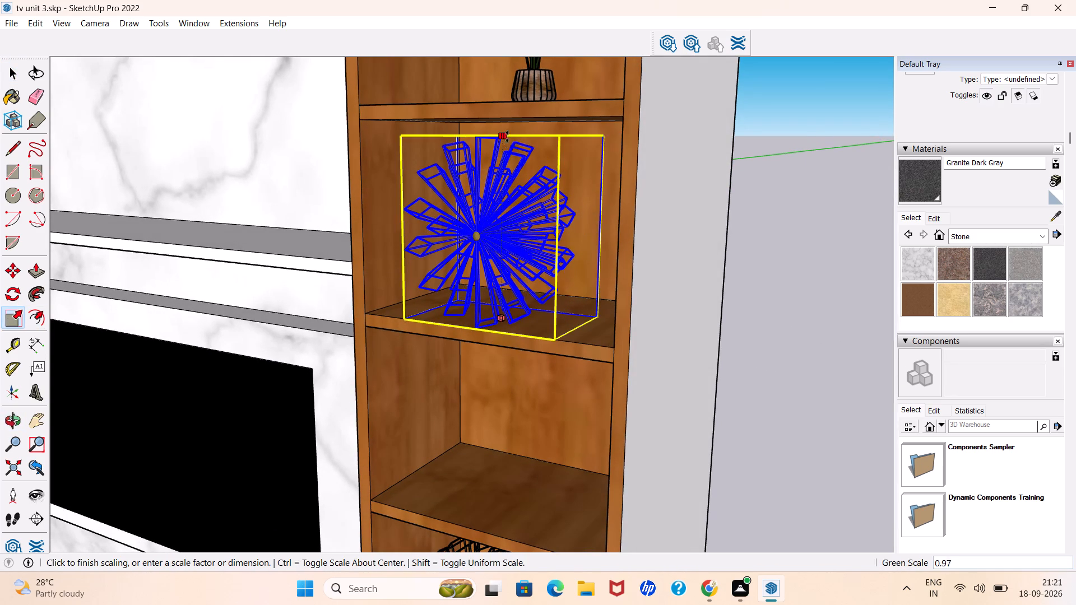
{"action": "left_click", "coordinate": [505, 170]}
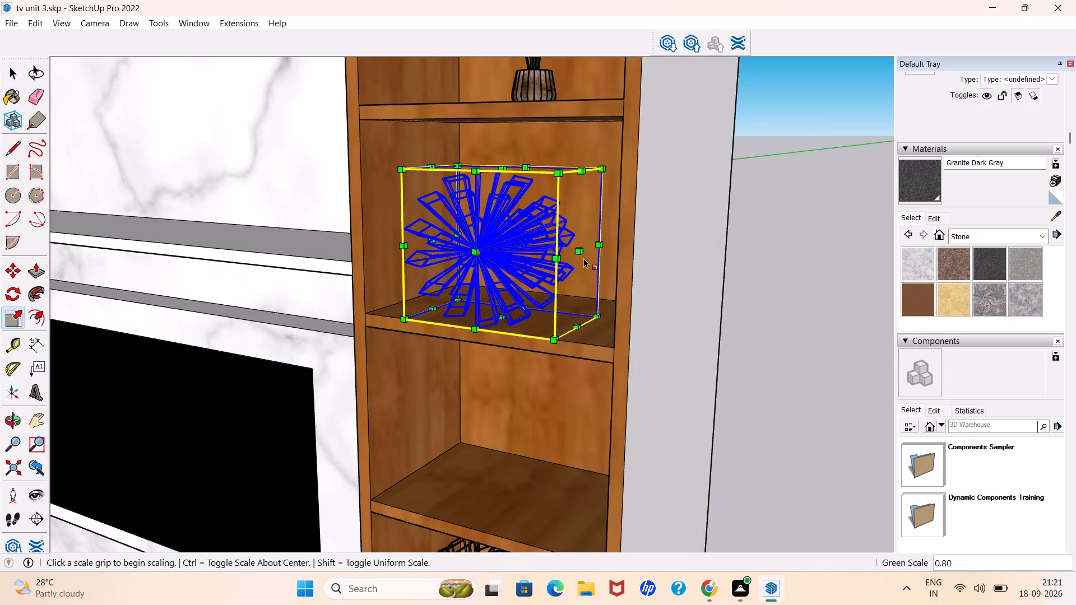
{"action": "left_click", "coordinate": [580, 257]}
{"action": "left_click", "coordinate": [525, 235]}
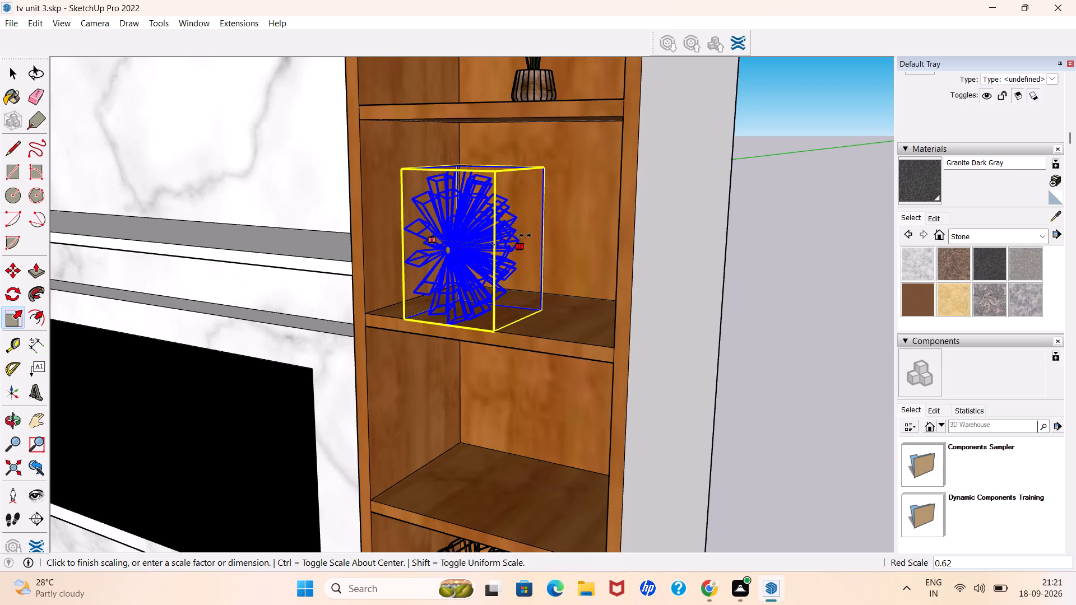
{"action": "left_click", "coordinate": [444, 247]}
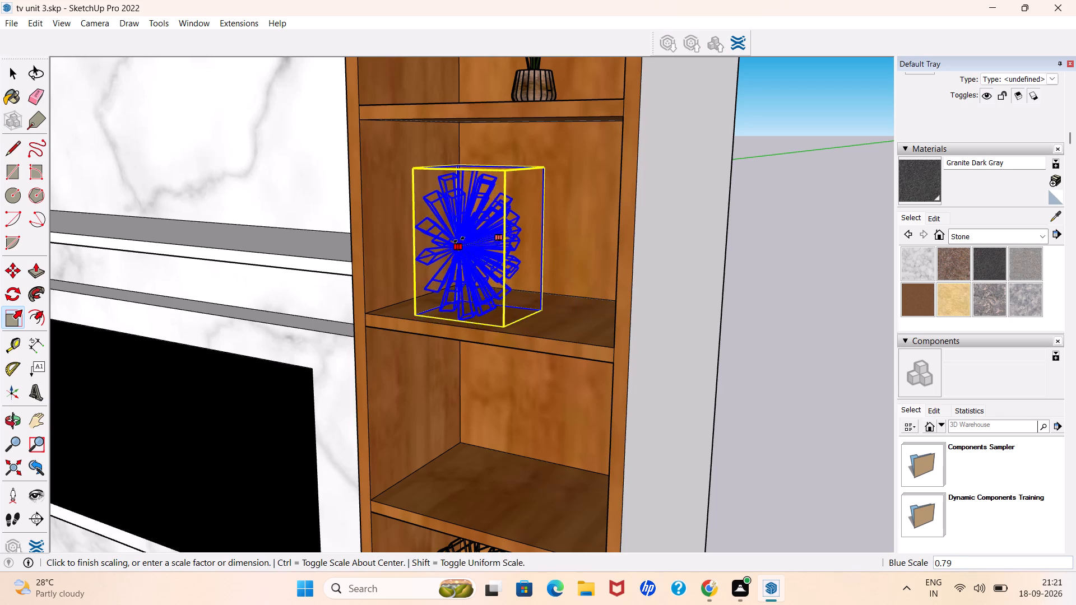
{"action": "left_click", "coordinate": [468, 236]}
Move the resized starburst about 1 3/8" to centre it and set it further back in its compartment.
{"action": "middle_click_drag", "start_coordinate": [503, 288], "coordinate": [688, 298]}
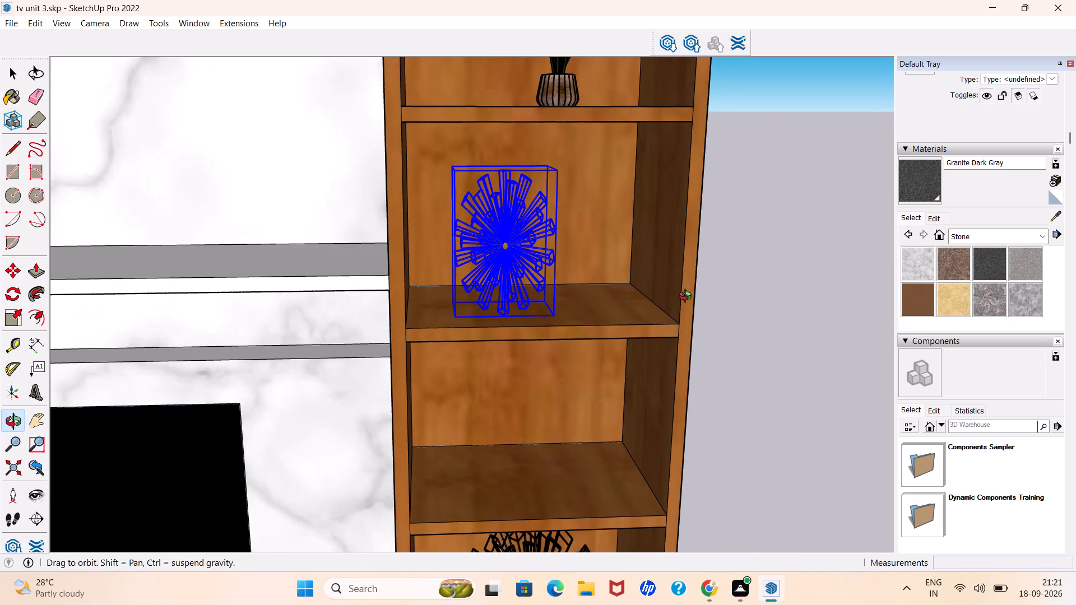
{"action": "key", "text": "m"}
{"action": "left_click", "coordinate": [551, 314]}
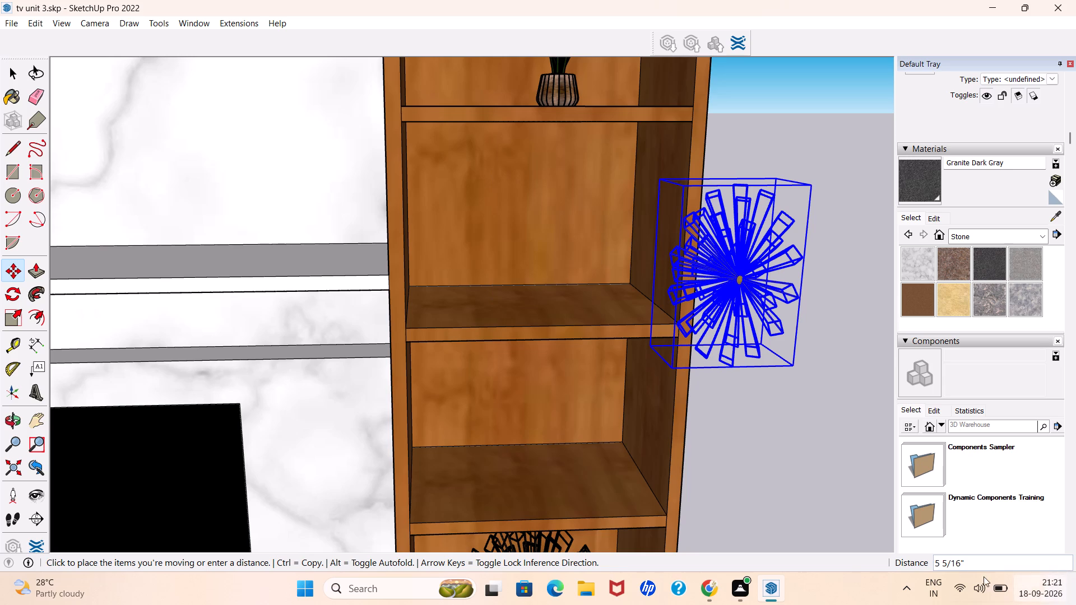
{"action": "left_click", "coordinate": [578, 302]}
{"action": "scroll", "coordinate": [534, 267], "scroll_direction": "down", "scroll_amount": 10}
{"action": "scroll", "coordinate": [493, 229], "scroll_direction": "down", "scroll_amount": 4}
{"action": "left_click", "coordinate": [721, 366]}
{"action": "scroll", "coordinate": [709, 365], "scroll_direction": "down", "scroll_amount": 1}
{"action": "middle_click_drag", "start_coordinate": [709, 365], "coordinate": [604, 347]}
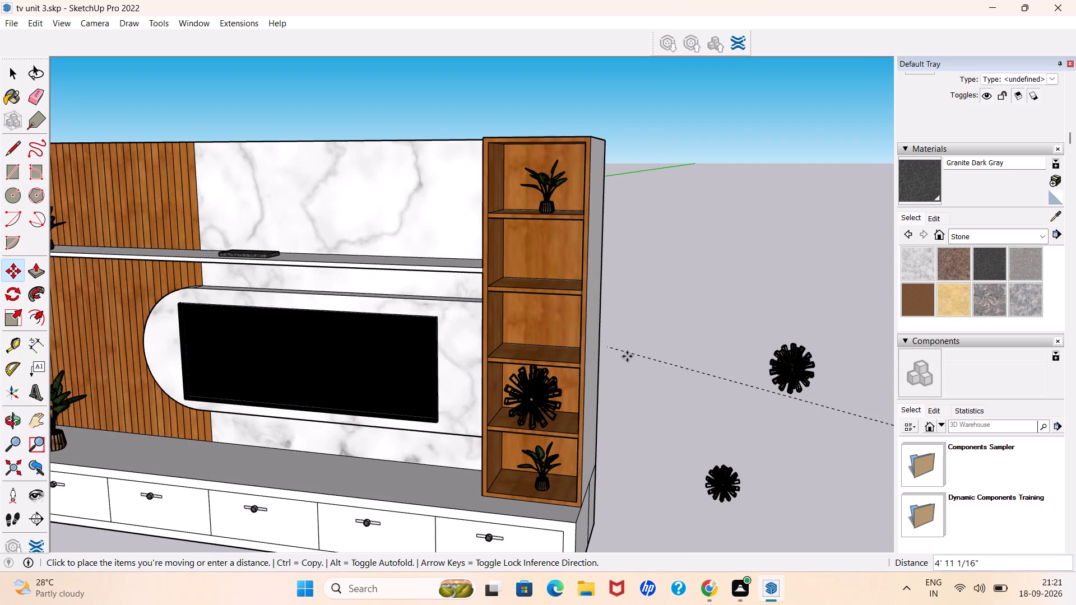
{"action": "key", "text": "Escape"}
Copy the potted plant from the shelving unit's bottom compartment up into the empty middle compartment, about 9 1/16" away.
{"action": "key", "text": "space"}
{"action": "left_click", "coordinate": [657, 366]}
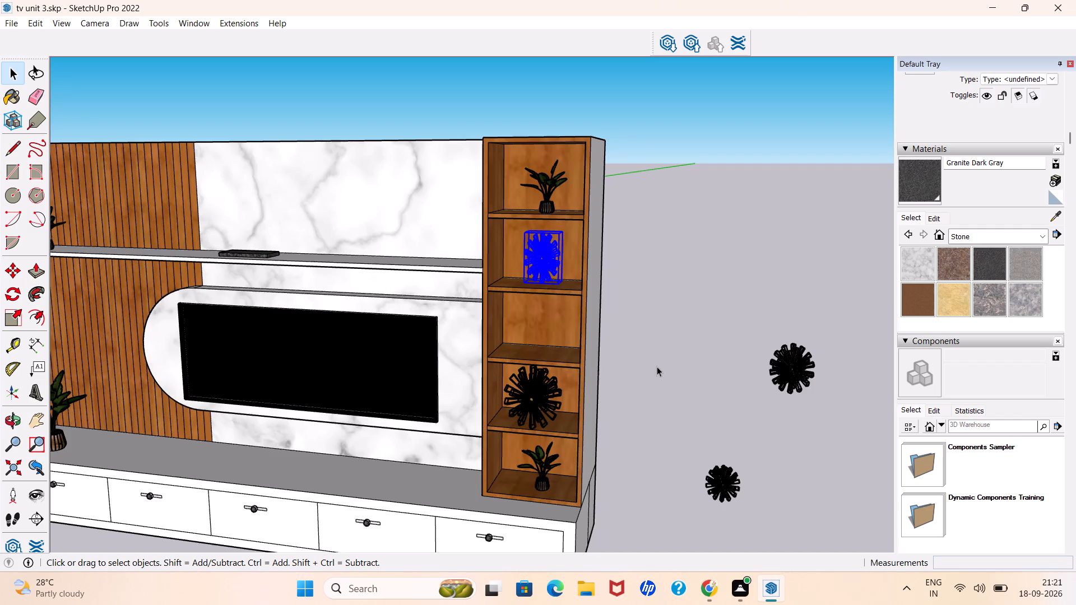
{"action": "scroll", "coordinate": [657, 366], "scroll_direction": "down", "scroll_amount": 3}
{"action": "middle_click_drag", "start_coordinate": [599, 378], "coordinate": [629, 325]}
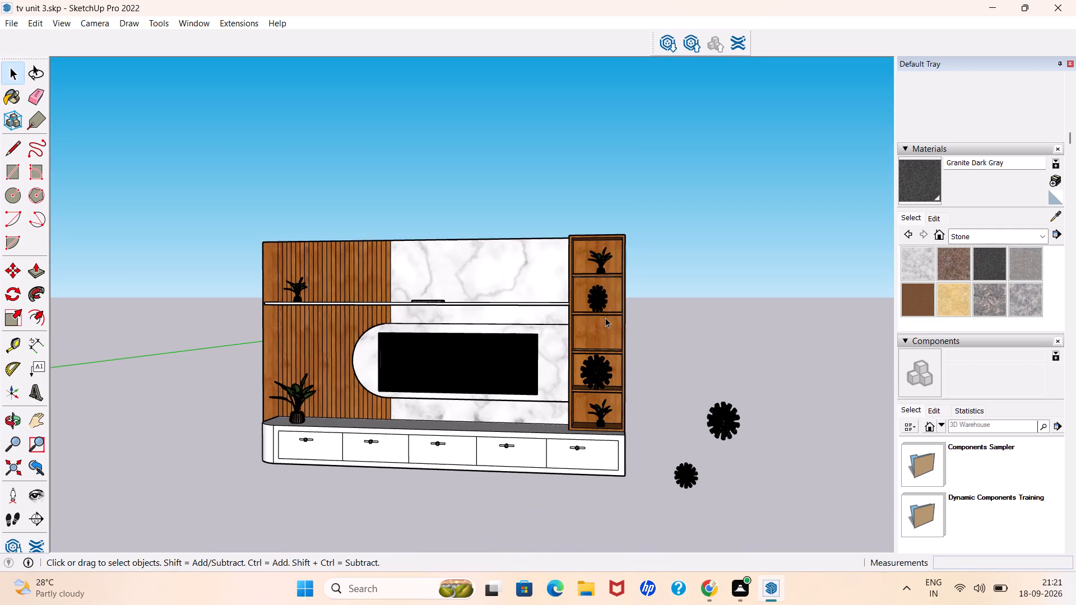
{"action": "scroll", "coordinate": [605, 318], "scroll_direction": "up", "scroll_amount": 7}
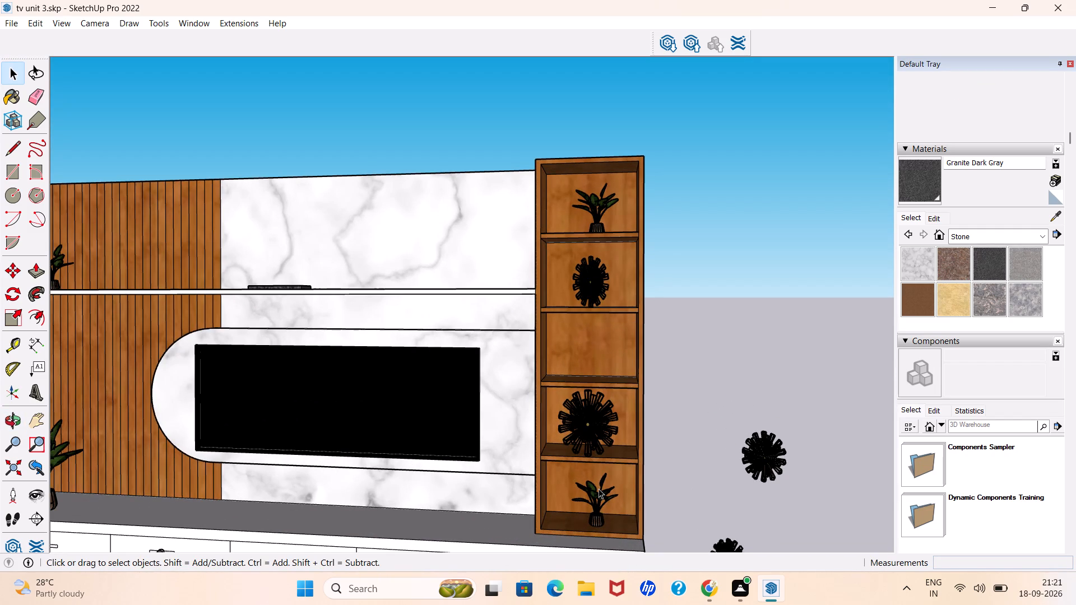
{"action": "left_click", "coordinate": [599, 488]}
{"action": "key", "text": "m"}
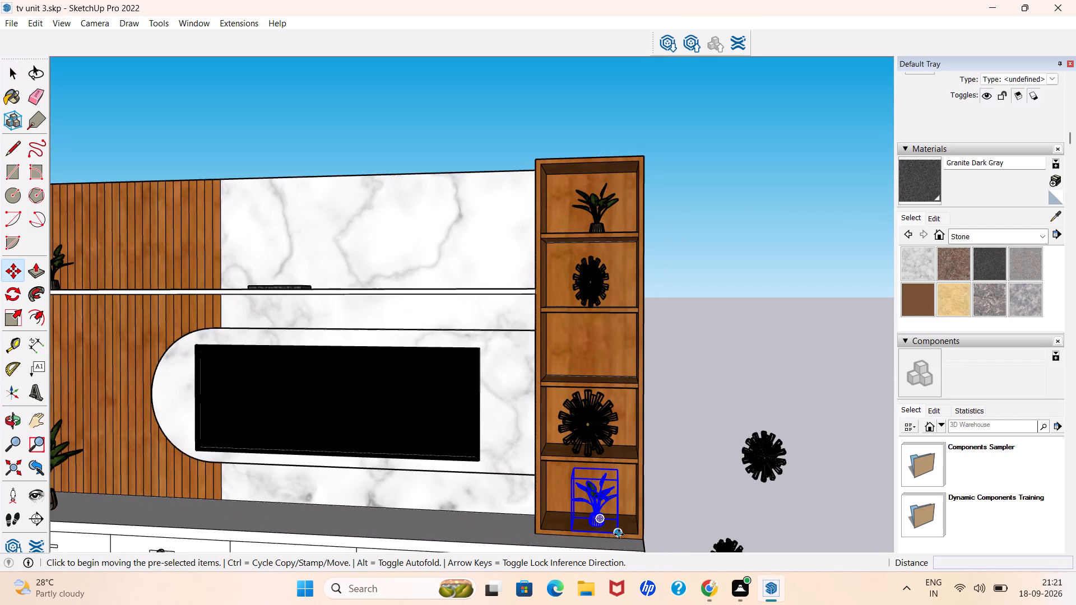
{"action": "left_click", "coordinate": [619, 534]}
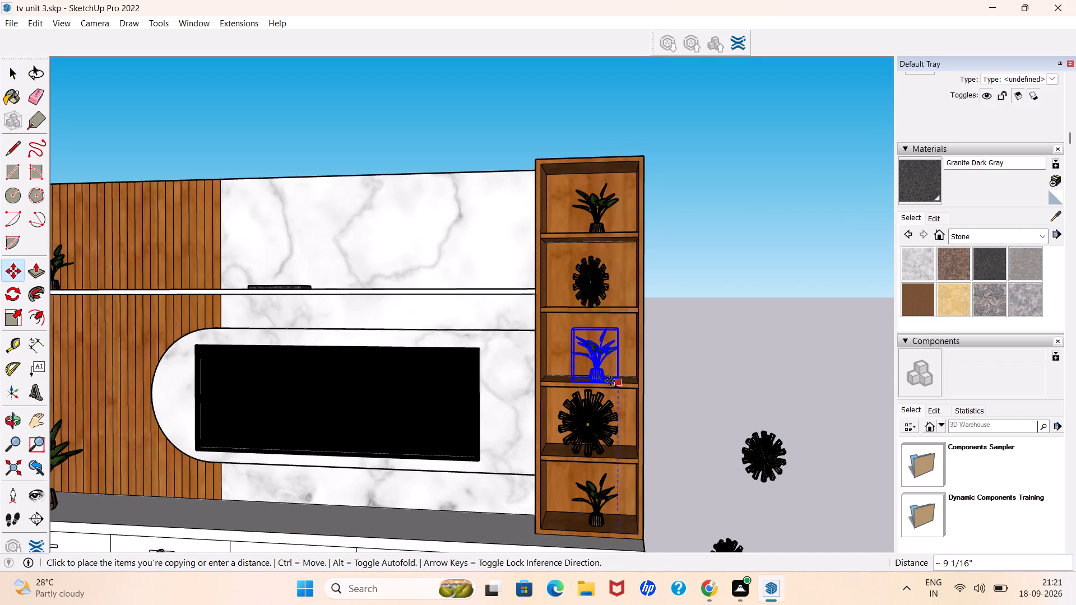
{"action": "left_click", "coordinate": [610, 381]}
{"action": "key", "text": "space"}
{"action": "scroll", "coordinate": [724, 348], "scroll_direction": "down", "scroll_amount": 5}
{"action": "left_click", "coordinate": [726, 355]}
{"action": "left_click", "coordinate": [731, 357]}
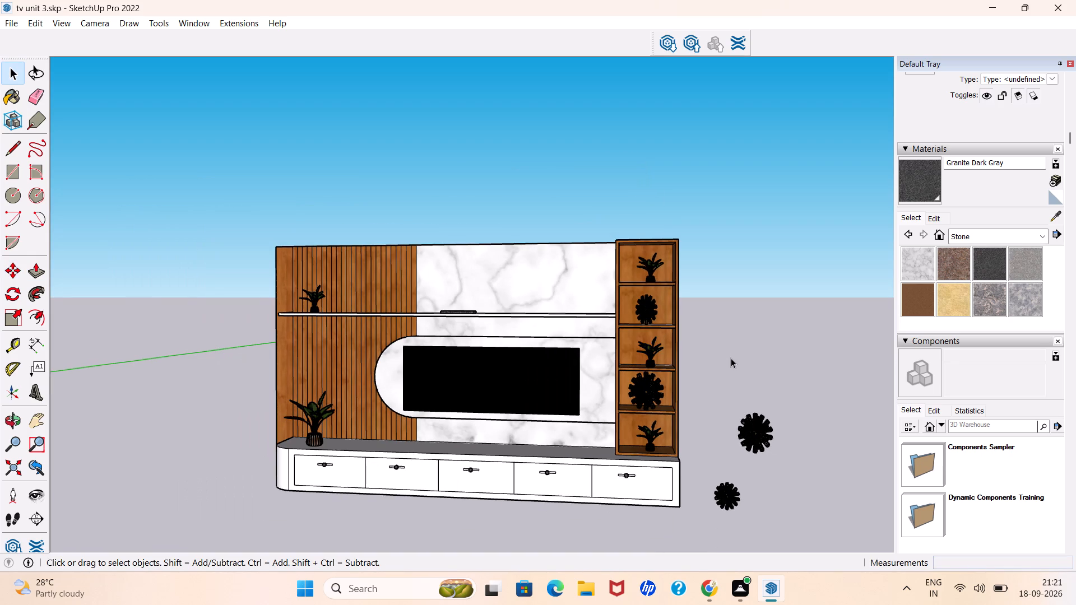
Copy the bottom compartment's plant about 6 3/16" sideways onto the grey countertop beside the shelving unit.
{"action": "scroll", "coordinate": [731, 358], "scroll_direction": "down", "scroll_amount": 1}
{"action": "scroll", "coordinate": [725, 513], "scroll_direction": "up", "scroll_amount": 3}
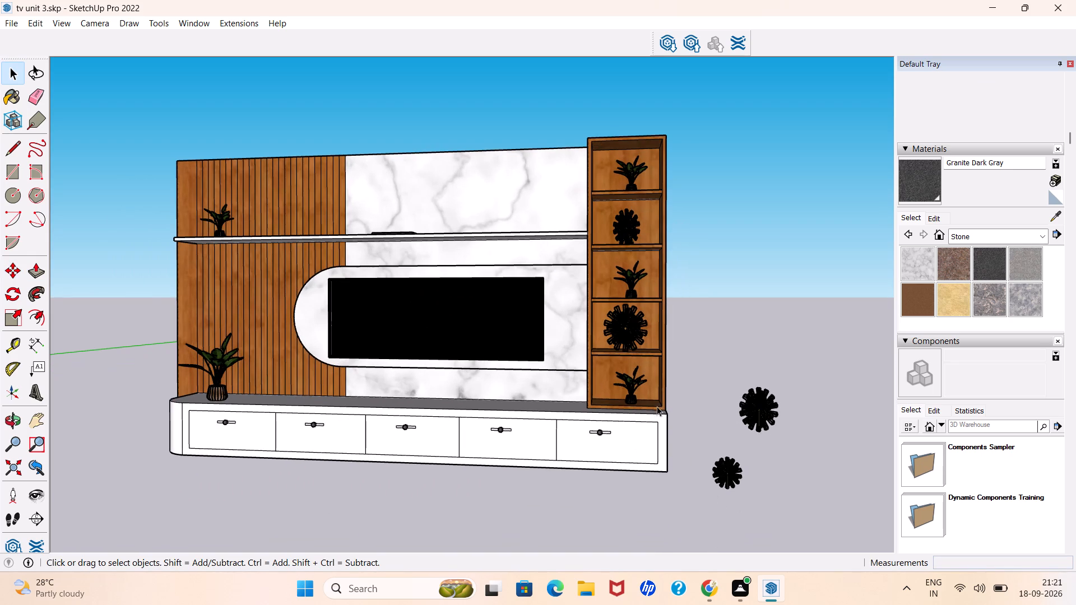
{"action": "left_click", "coordinate": [633, 388]}
{"action": "scroll", "coordinate": [633, 388], "scroll_direction": "up", "scroll_amount": 5}
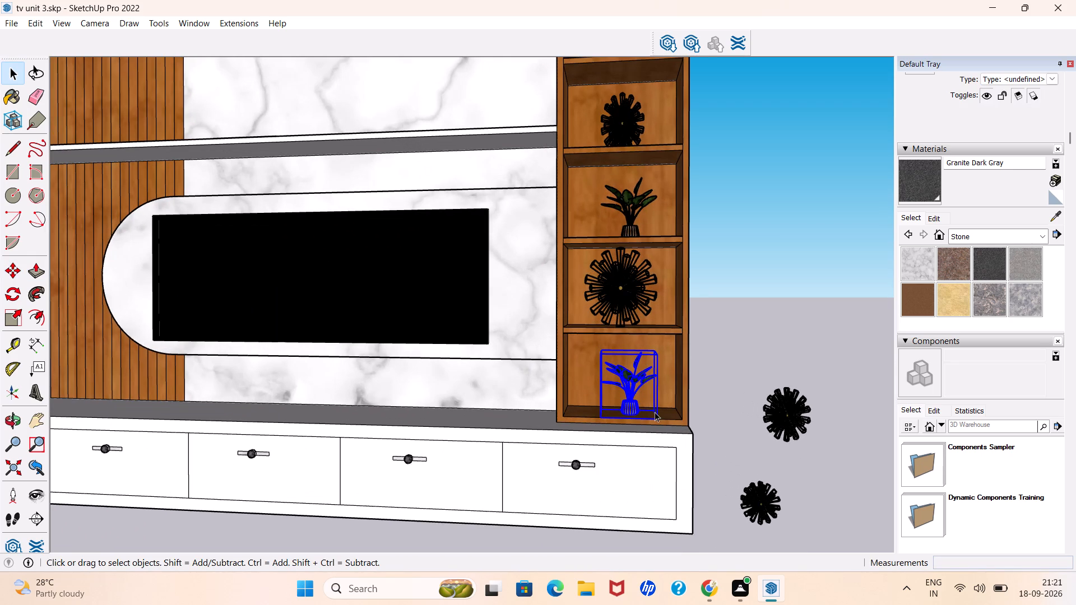
{"action": "key", "text": "m"}
{"action": "scroll", "coordinate": [662, 424], "scroll_direction": "up", "scroll_amount": 3}
{"action": "left_click", "coordinate": [657, 418]}
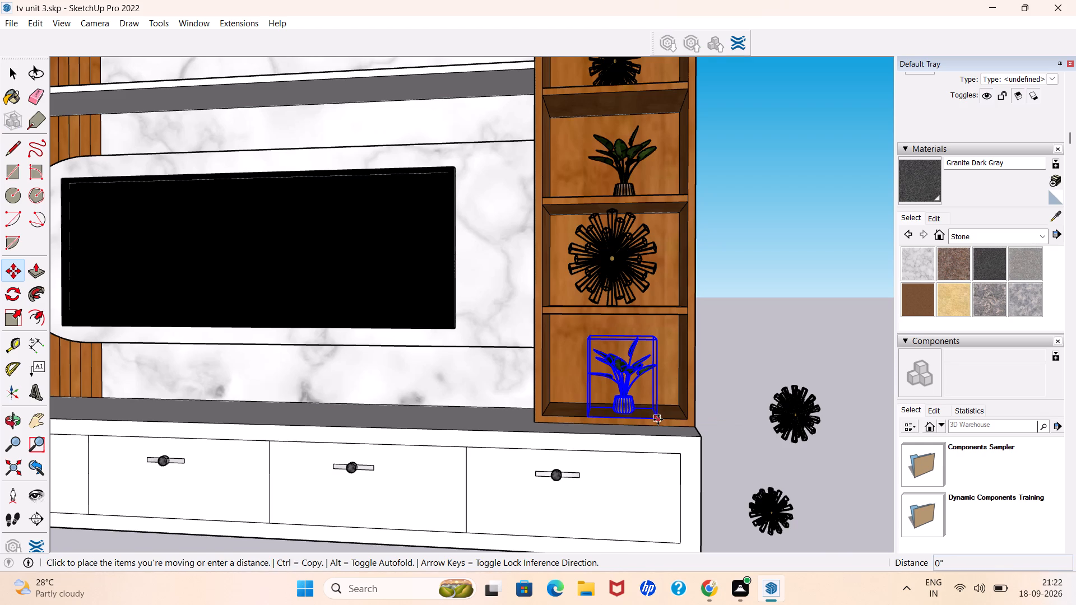
{"action": "left_click", "coordinate": [504, 424]}
Shrink the countertop plant to about 0.50 on the blue, 0.70 on the red and 0.50 on the green axis, then slightly narrower along red.
{"action": "middle_click_drag", "start_coordinate": [508, 395], "coordinate": [340, 450]}
{"action": "scroll", "coordinate": [467, 393], "scroll_direction": "up", "scroll_amount": 2}
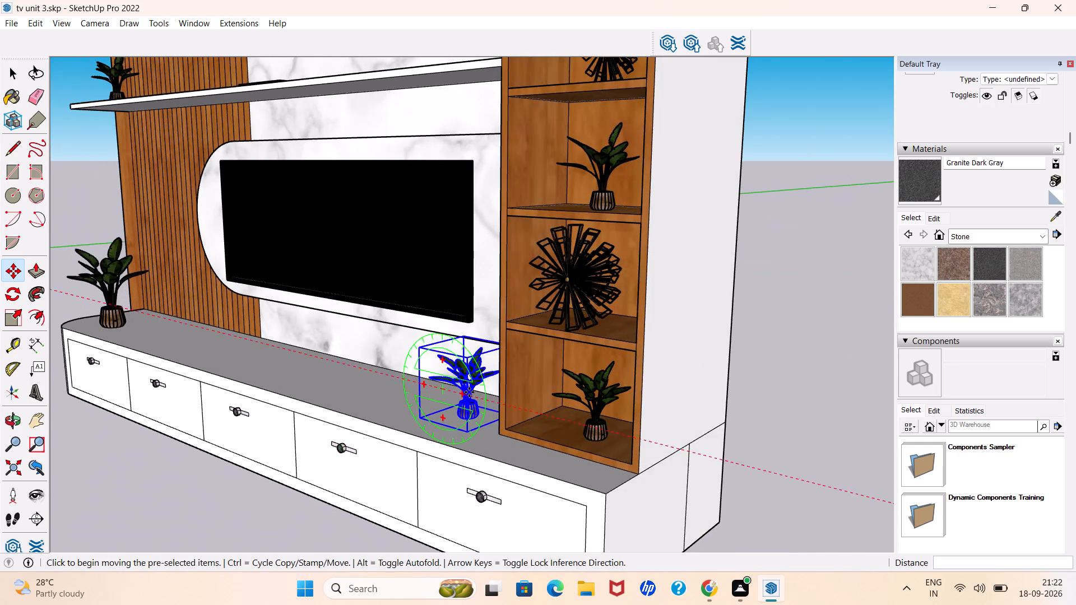
{"action": "scroll", "coordinate": [469, 392], "scroll_direction": "up", "scroll_amount": 2}
{"action": "key", "text": "s"}
{"action": "scroll", "coordinate": [470, 392], "scroll_direction": "up", "scroll_amount": 4}
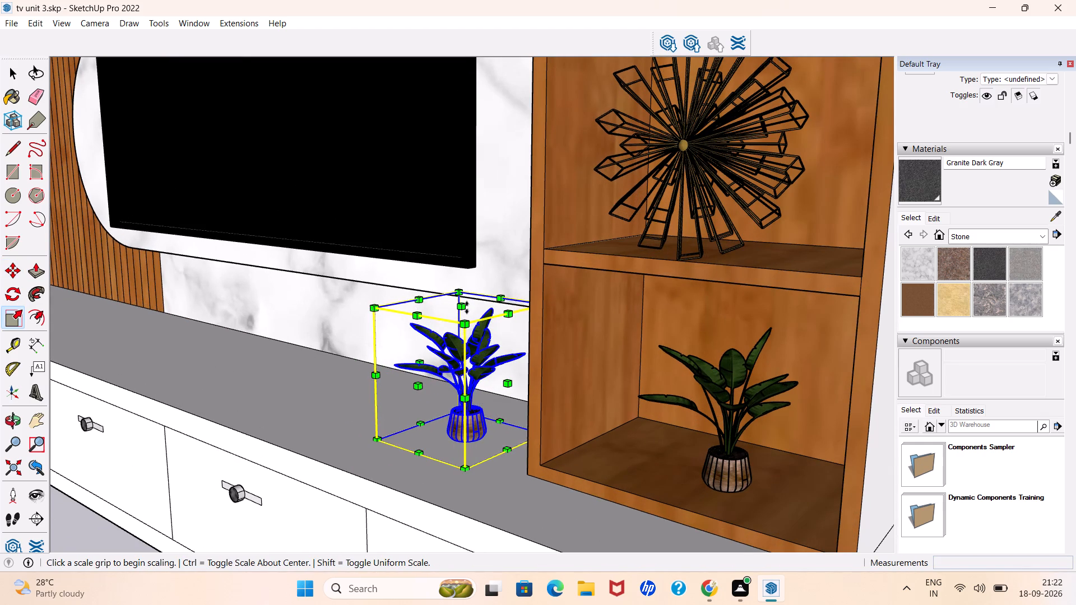
{"action": "left_click", "coordinate": [465, 307]}
{"action": "left_click", "coordinate": [462, 368]}
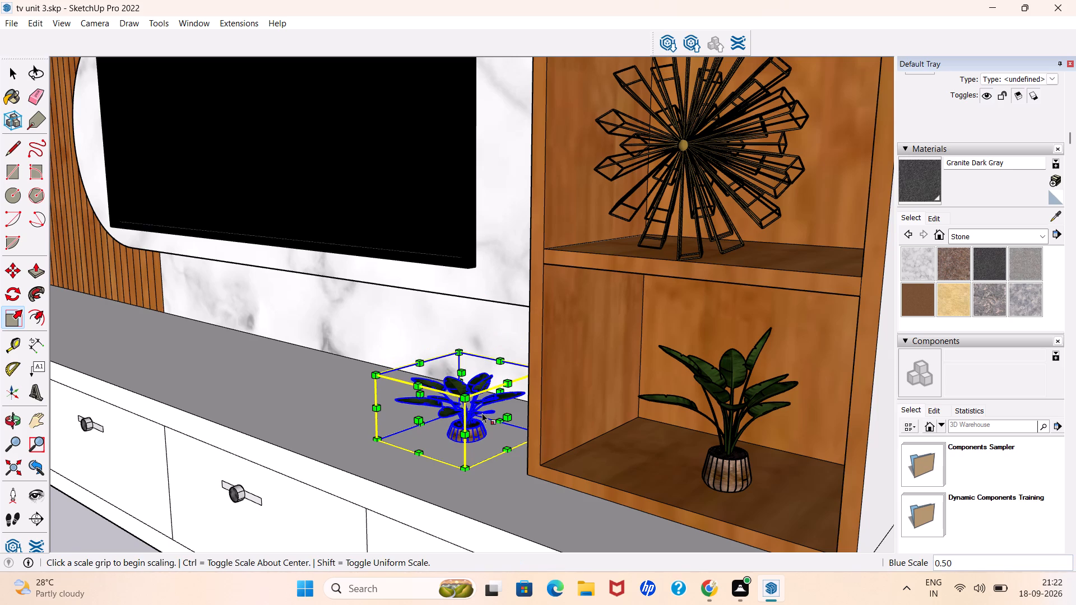
{"action": "left_click", "coordinate": [505, 417]}
{"action": "left_click", "coordinate": [476, 412]}
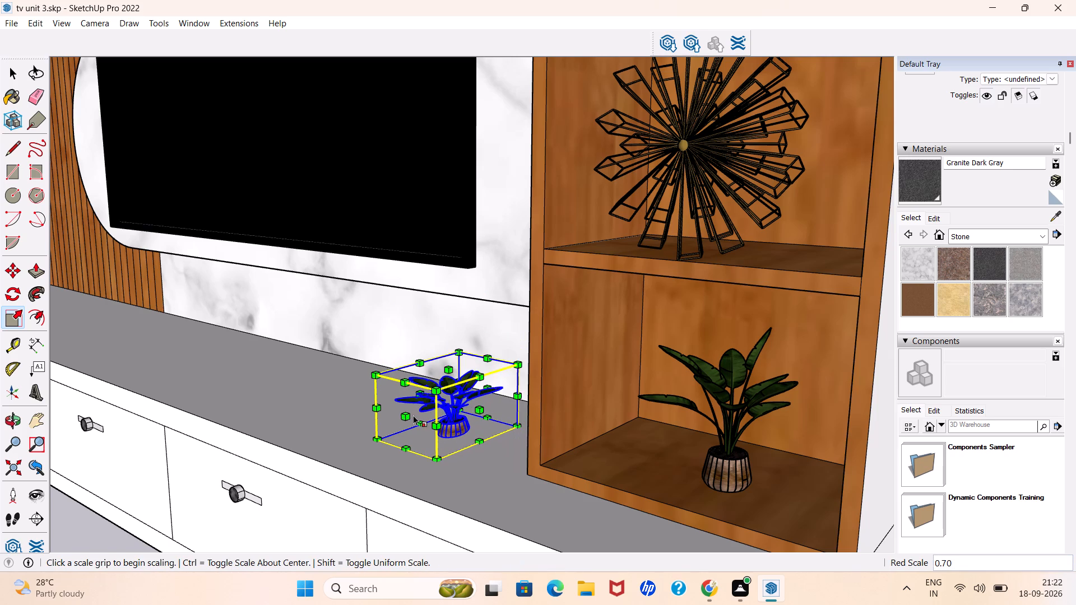
{"action": "left_click", "coordinate": [403, 417]}
{"action": "left_click", "coordinate": [457, 406]}
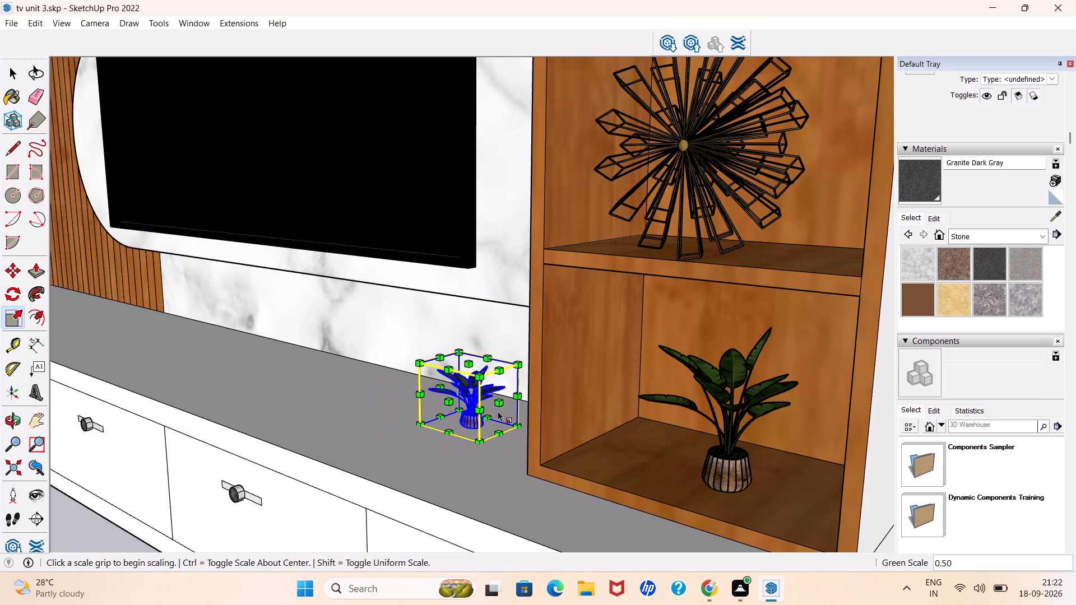
{"action": "left_click", "coordinate": [499, 407]}
{"action": "left_click", "coordinate": [486, 401]}
{"action": "key", "text": "space"}
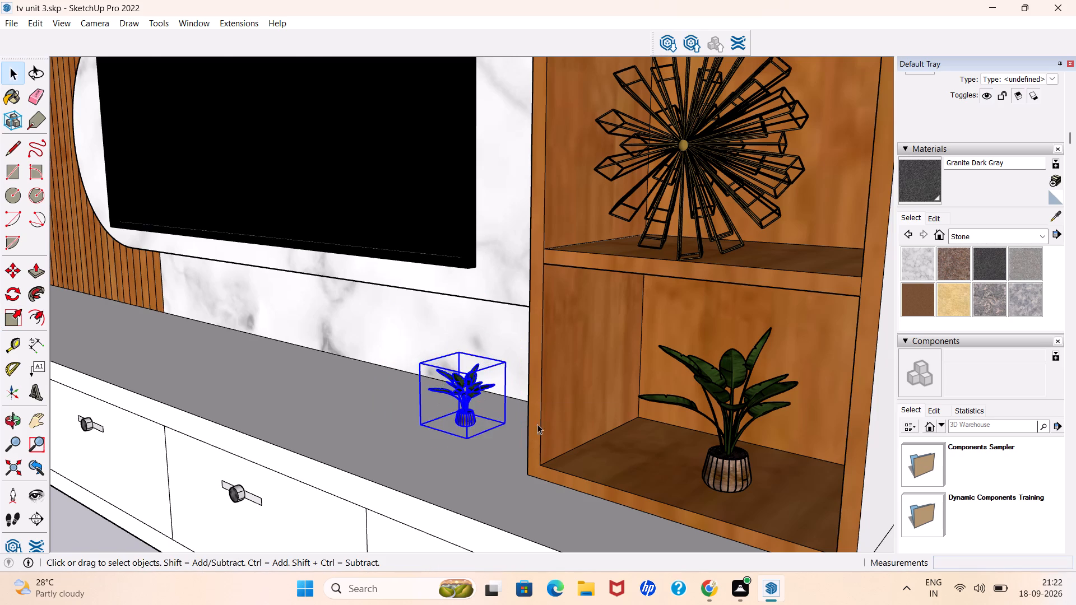
{"action": "scroll", "coordinate": [534, 408], "scroll_direction": "down", "scroll_amount": 14}
{"action": "left_click", "coordinate": [804, 448]}
{"action": "scroll", "coordinate": [596, 370], "scroll_direction": "down", "scroll_amount": 5}
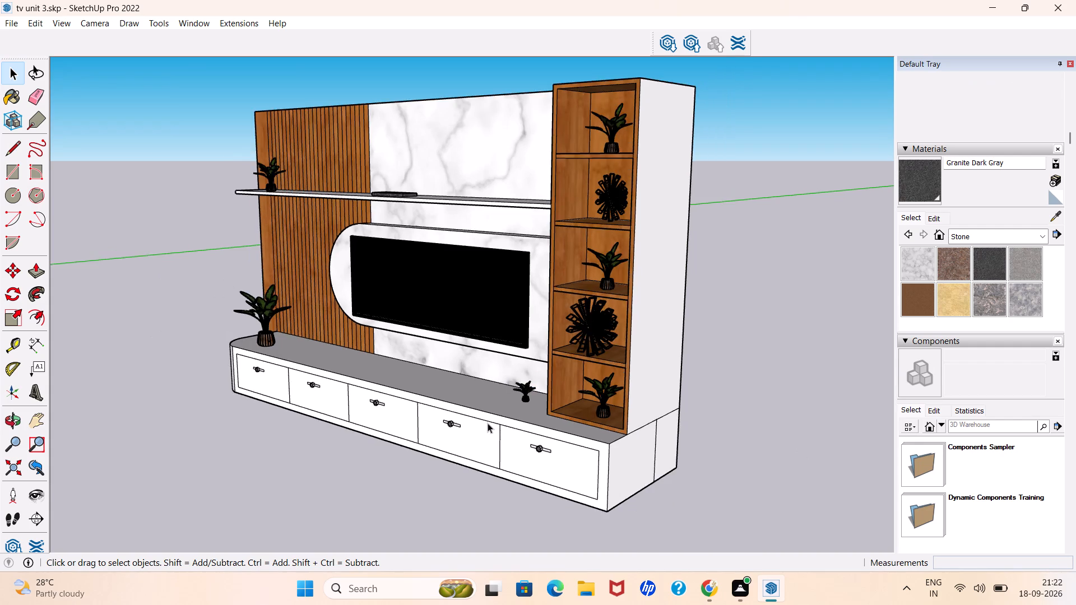
Delete the larger spare starburst standing outside the TV unit.
{"action": "scroll", "coordinate": [486, 423], "scroll_direction": "down", "scroll_amount": 1}
{"action": "middle_click_drag", "start_coordinate": [488, 425], "coordinate": [747, 443]}
{"action": "scroll", "coordinate": [630, 422], "scroll_direction": "down", "scroll_amount": 5}
{"action": "middle_click_drag", "start_coordinate": [744, 443], "coordinate": [501, 446]}
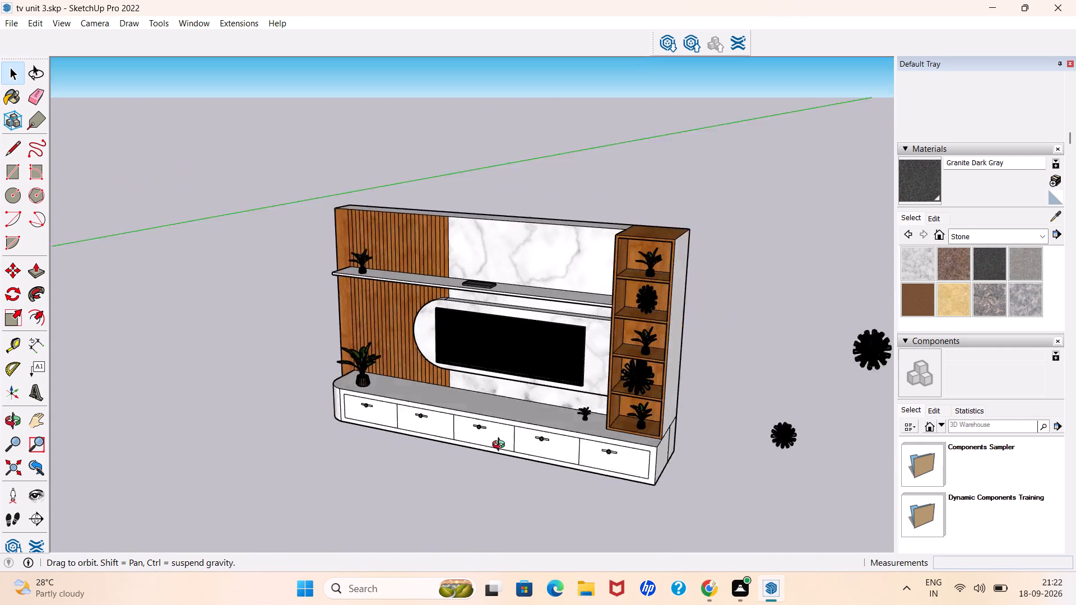
{"action": "middle_click_drag", "start_coordinate": [501, 446], "coordinate": [440, 426]}
{"action": "scroll", "coordinate": [462, 388], "scroll_direction": "down", "scroll_amount": 15}
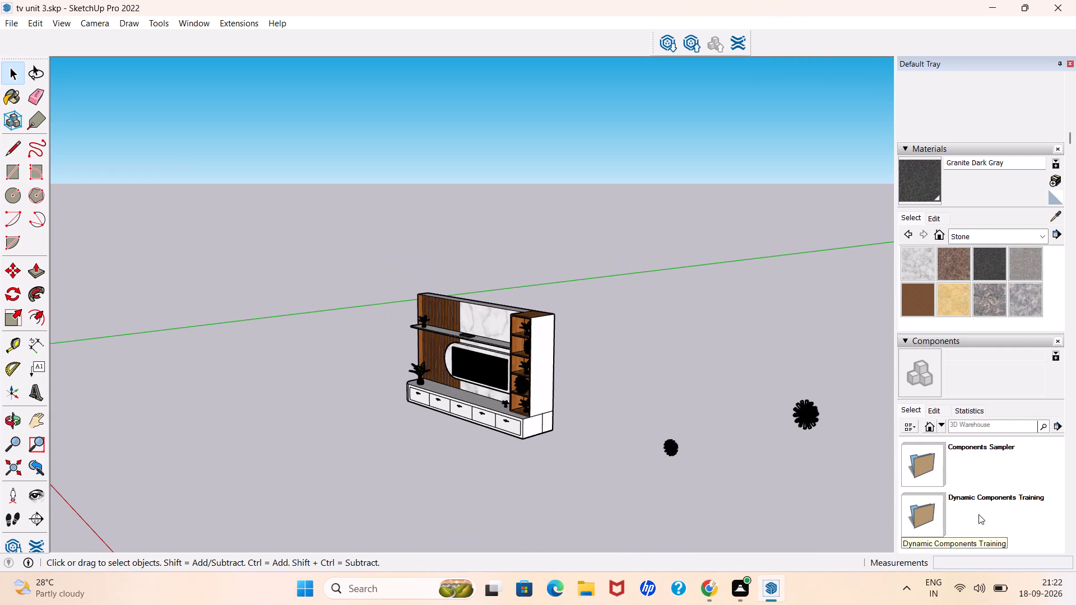
{"action": "left_click_drag", "start_coordinate": [859, 464], "coordinate": [787, 370]}
{"action": "key", "text": "Delete"}
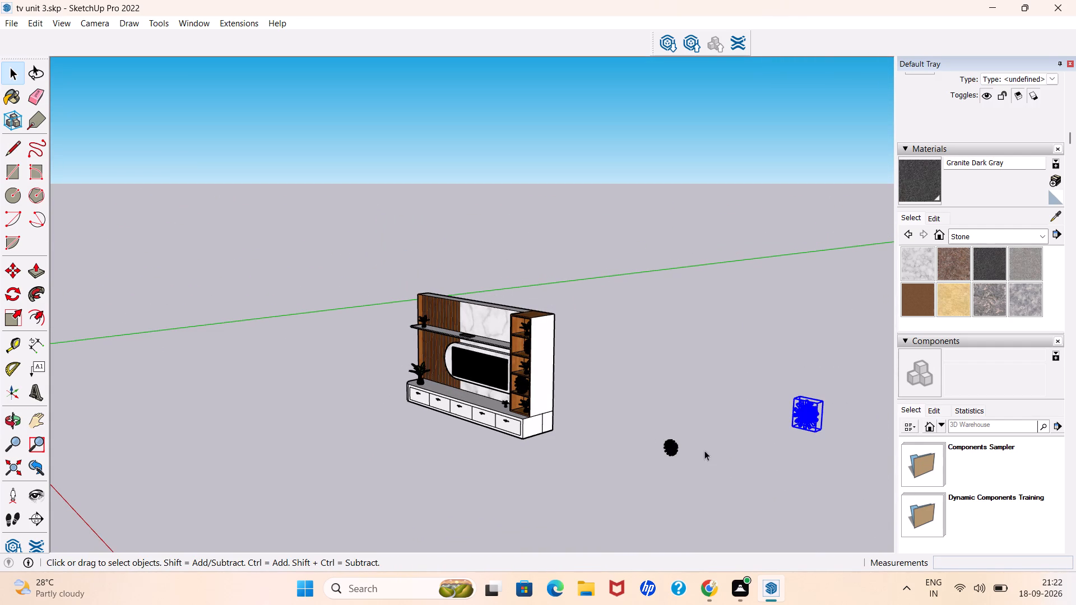
Delete the remaining smaller spare starburst standing outside the TV unit.
{"action": "left_click", "coordinate": [665, 444]}
{"action": "key", "text": "Delete"}
Save the TV unit model with the spare decorations removed.
{"action": "scroll", "coordinate": [681, 439], "scroll_direction": "down", "scroll_amount": 10}
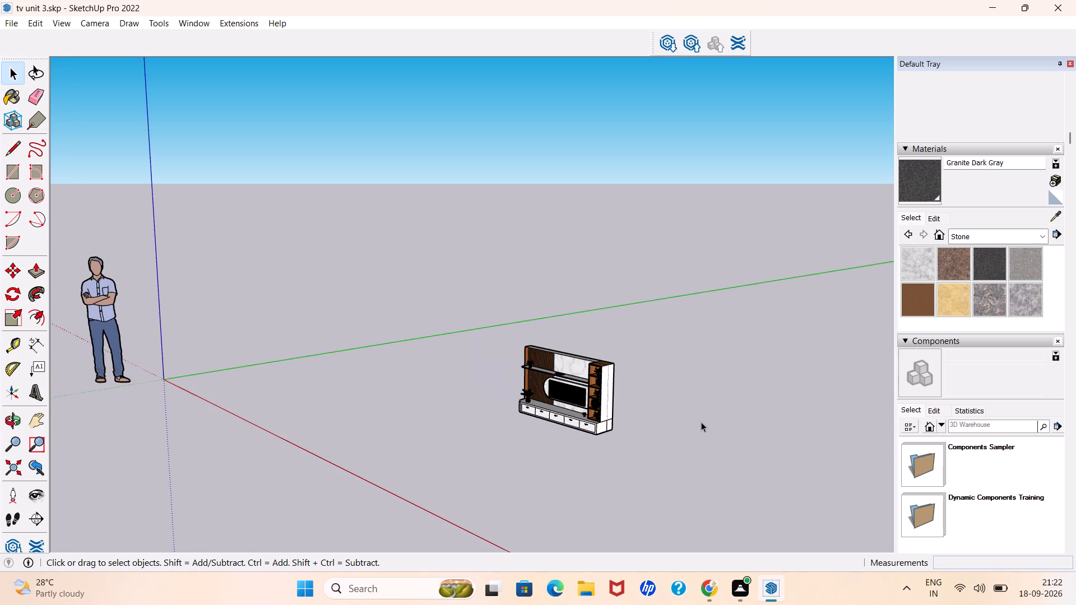
{"action": "middle_click_drag", "start_coordinate": [573, 452], "coordinate": [835, 435]}
{"action": "scroll", "coordinate": [595, 399], "scroll_direction": "up", "scroll_amount": 7}
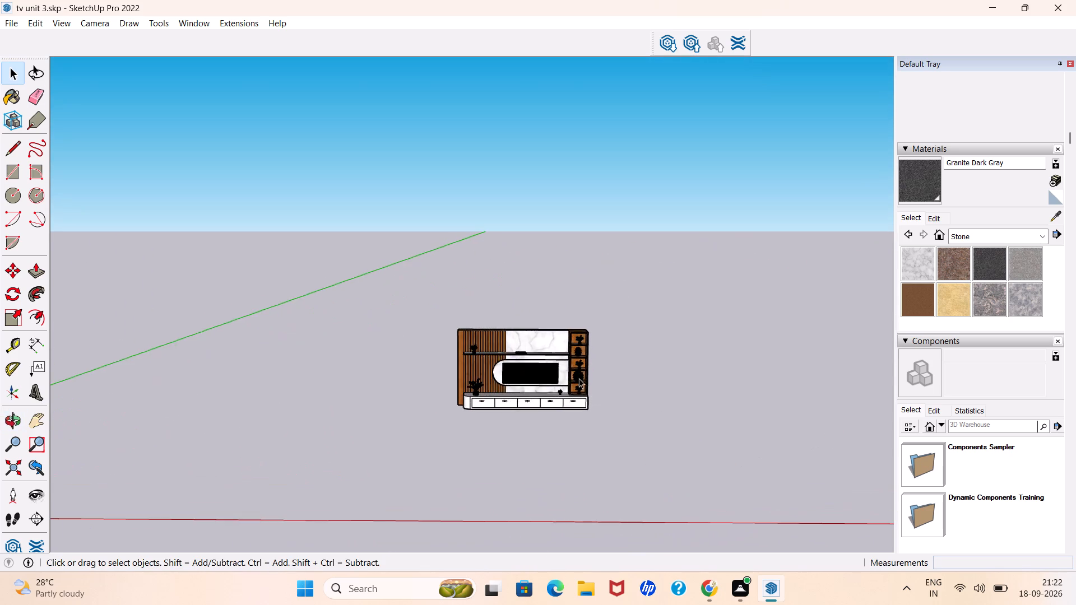
{"action": "scroll", "coordinate": [579, 378], "scroll_direction": "up", "scroll_amount": 12}
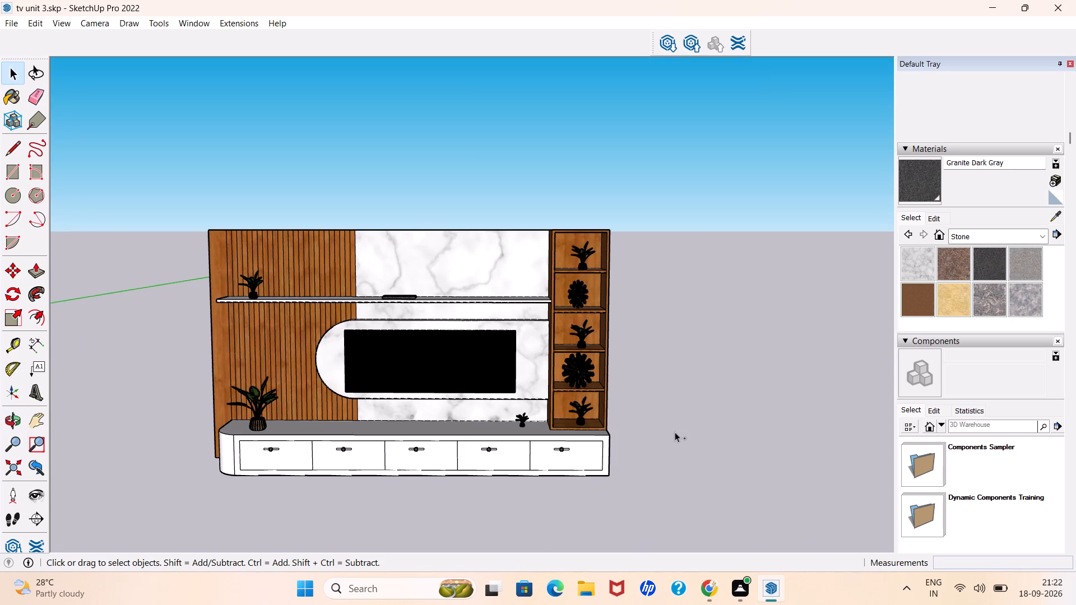
{"action": "key", "text": "ctrl+s"}
Delete the large potted plant standing on the grey countertop in front of the slatted wood panel.
{"action": "scroll", "coordinate": [674, 445], "scroll_direction": "down", "scroll_amount": 3}
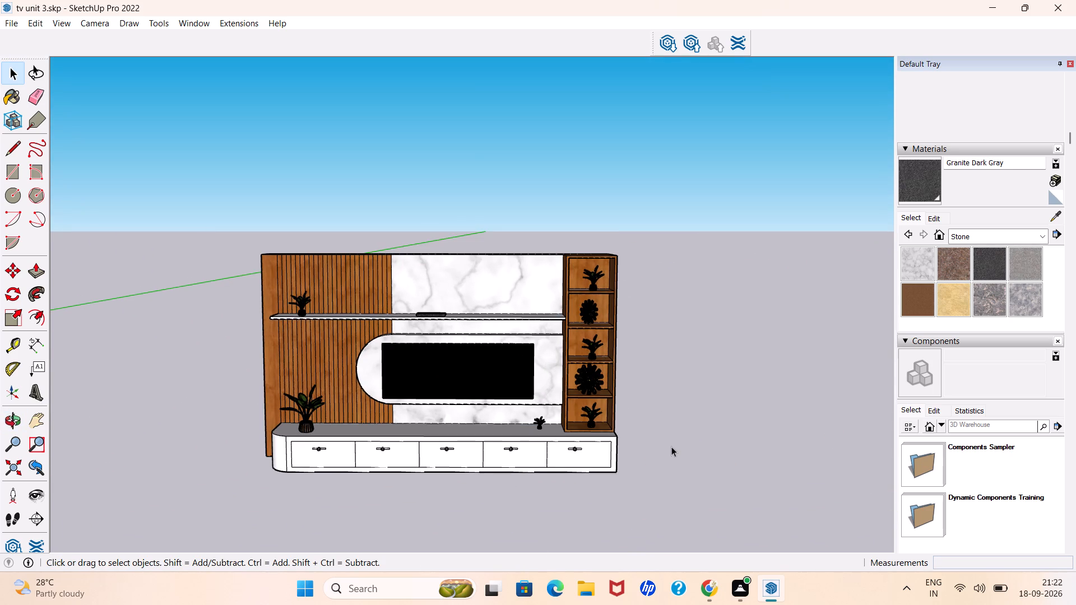
{"action": "middle_click_drag", "start_coordinate": [702, 429], "coordinate": [633, 497]}
{"action": "scroll", "coordinate": [645, 408], "scroll_direction": "up", "scroll_amount": 1}
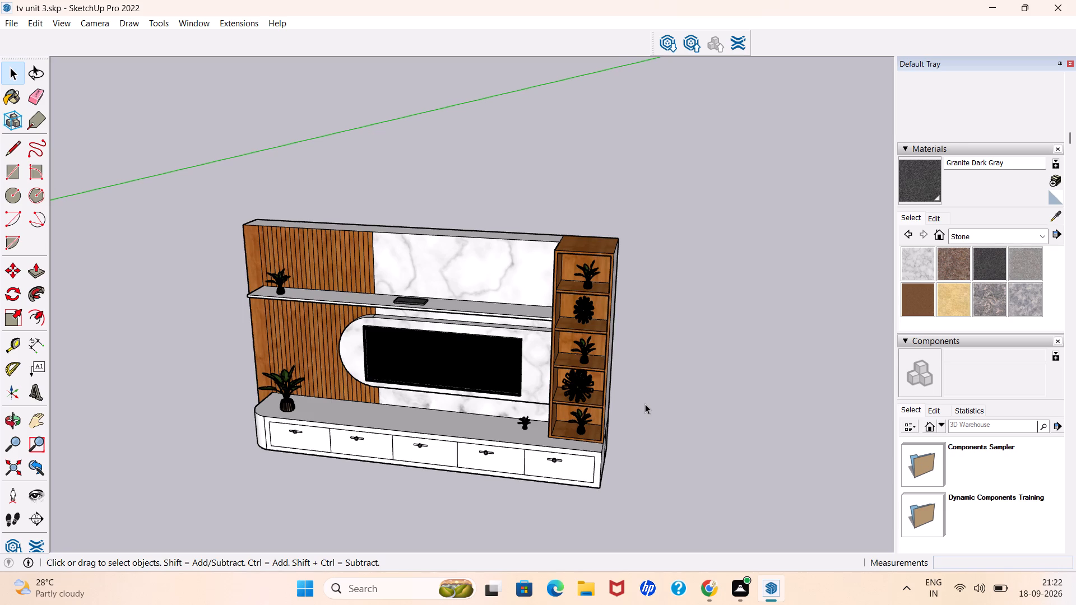
{"action": "middle_click_drag", "start_coordinate": [603, 528], "coordinate": [728, 470]}
{"action": "scroll", "coordinate": [311, 385], "scroll_direction": "up", "scroll_amount": 1}
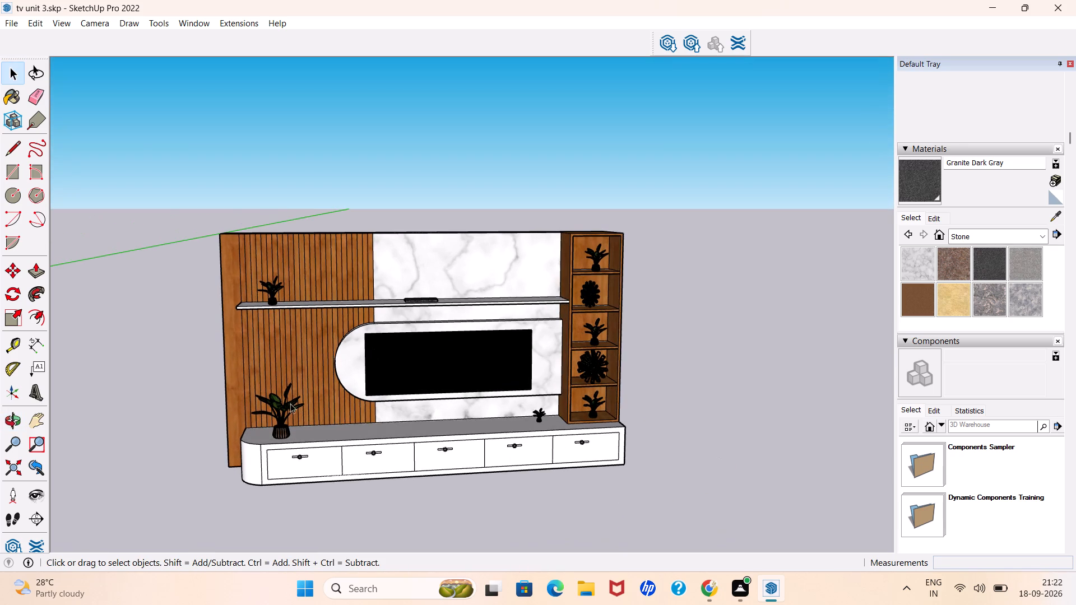
{"action": "left_click", "coordinate": [284, 409]}
{"action": "left_click", "coordinate": [284, 438]}
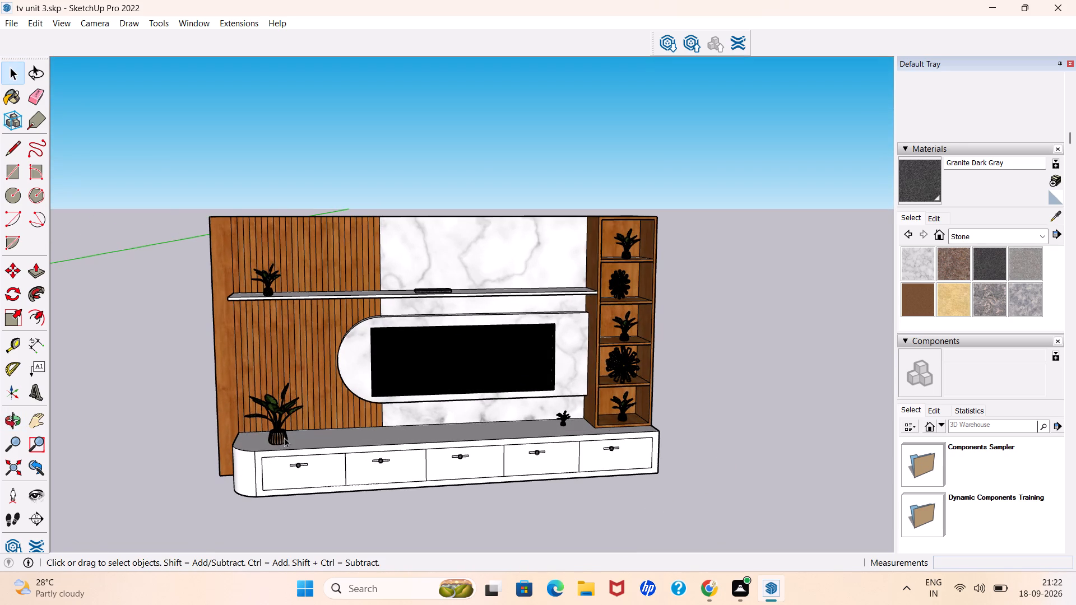
{"action": "key", "text": "Delete"}
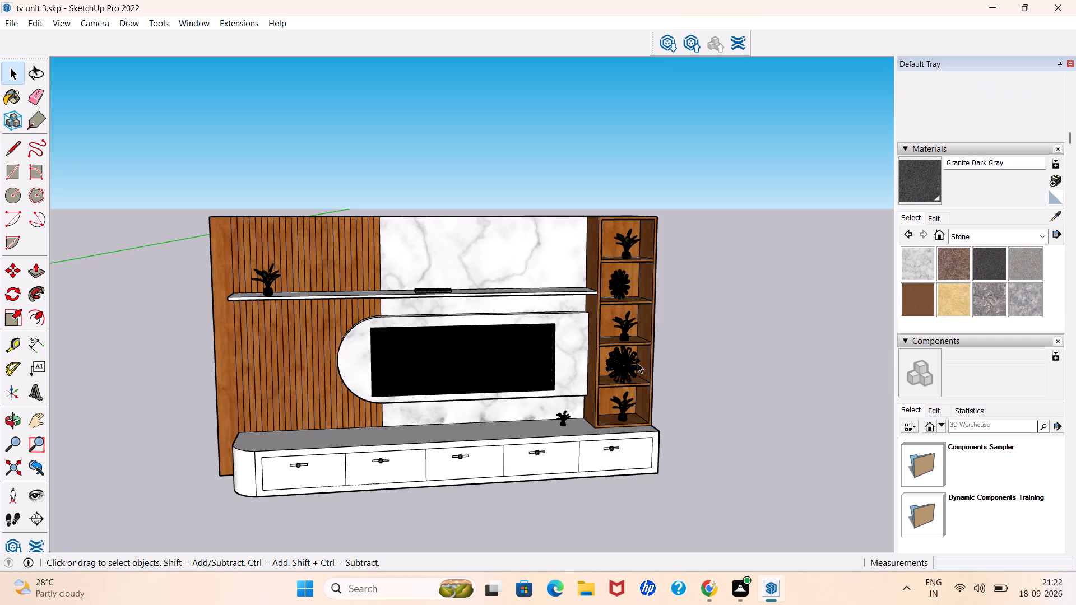
Copy the large starburst from the shelving unit about 3' 2" onto the countertop's rounded end, in front of the slatted wood.
{"action": "left_click", "coordinate": [637, 362]}
{"action": "key", "text": "m"}
{"action": "scroll", "coordinate": [642, 398], "scroll_direction": "up", "scroll_amount": 7}
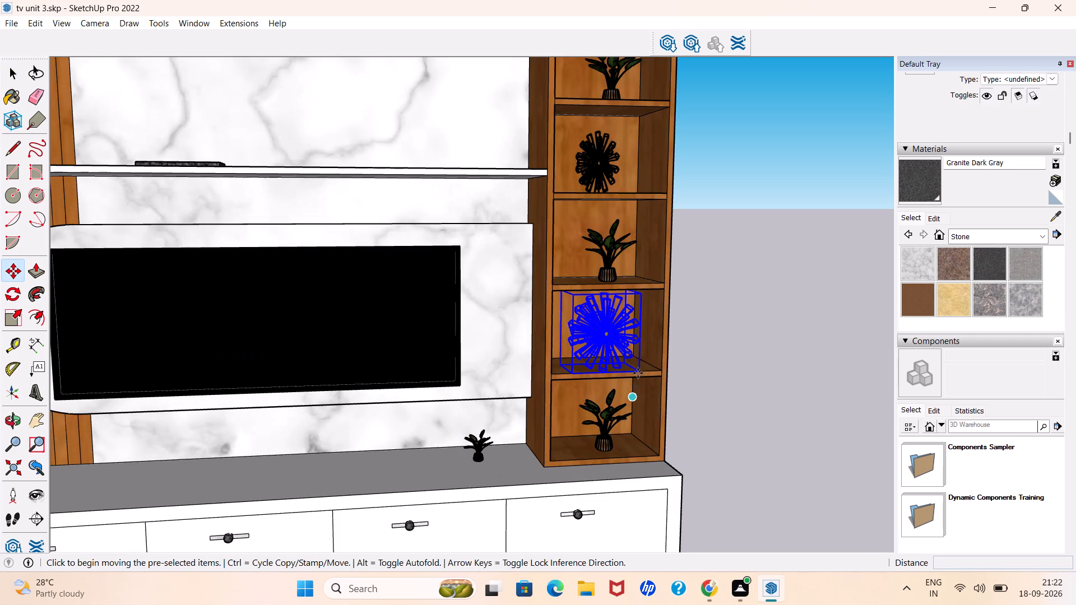
{"action": "left_click", "coordinate": [638, 370]}
{"action": "scroll", "coordinate": [638, 370], "scroll_direction": "down", "scroll_amount": 4}
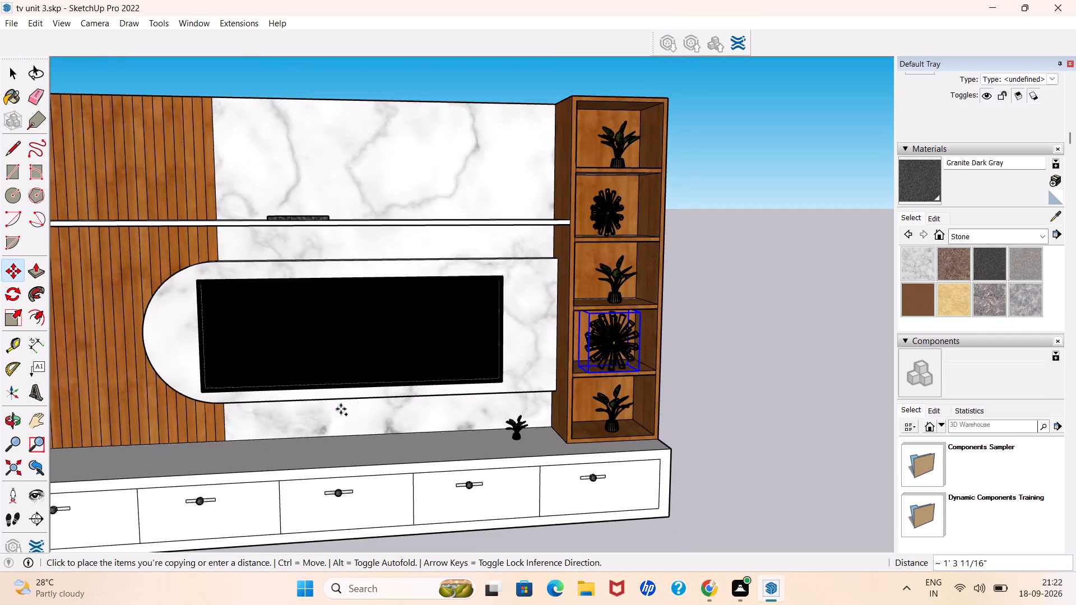
{"action": "scroll", "coordinate": [356, 404], "scroll_direction": "down", "scroll_amount": 5}
{"action": "scroll", "coordinate": [388, 449], "scroll_direction": "down", "scroll_amount": 4}
{"action": "scroll", "coordinate": [189, 437], "scroll_direction": "up", "scroll_amount": 5}
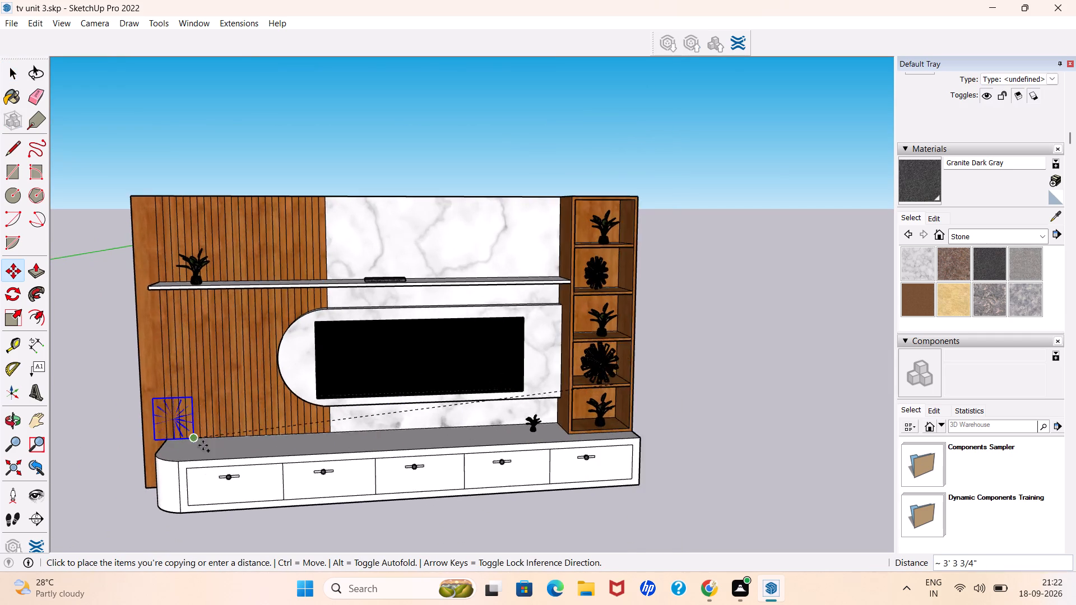
{"action": "scroll", "coordinate": [203, 445], "scroll_direction": "up", "scroll_amount": 2}
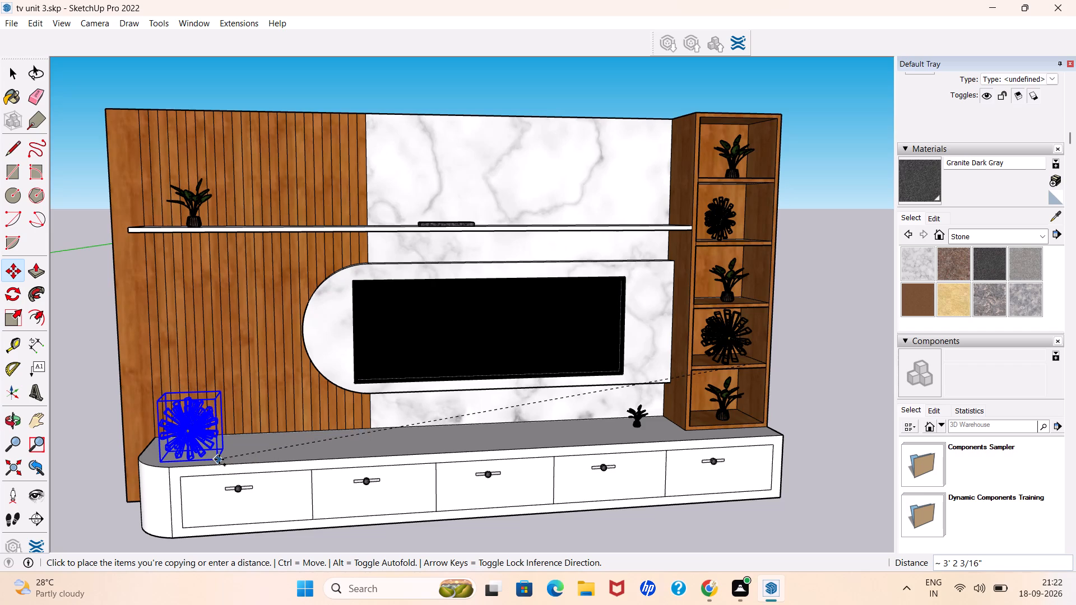
{"action": "left_click", "coordinate": [220, 459]}
{"action": "key", "text": "space"}
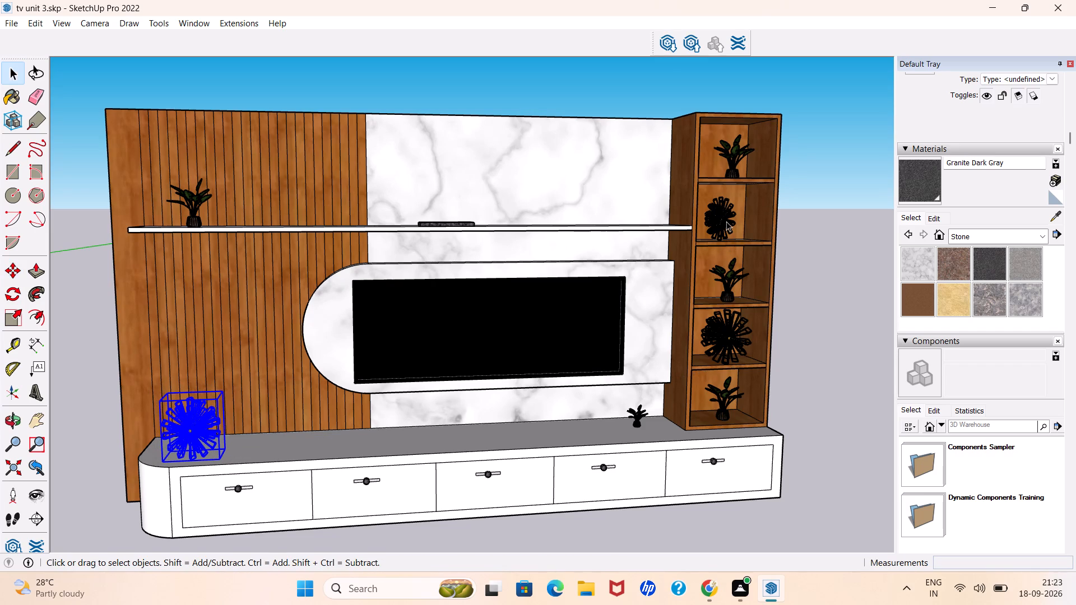
Copy the shelving unit's smaller starburst about 3' 1" onto the countertop, beside the large starburst at the rounded end.
{"action": "left_click", "coordinate": [726, 221]}
{"action": "key", "text": "m"}
{"action": "scroll", "coordinate": [738, 228], "scroll_direction": "up", "scroll_amount": 10}
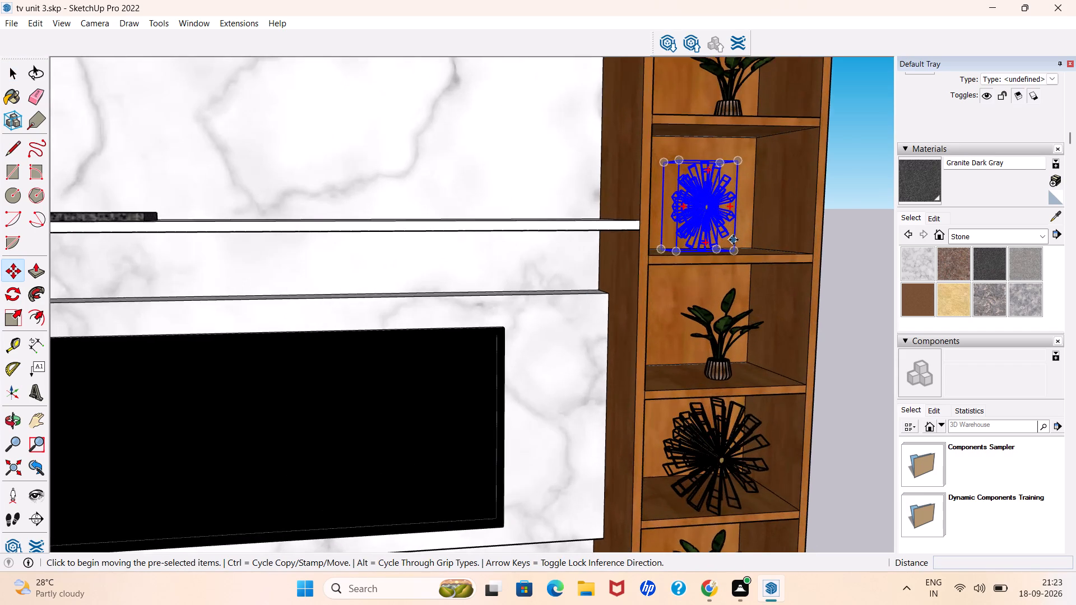
{"action": "scroll", "coordinate": [734, 240], "scroll_direction": "up", "scroll_amount": 2}
{"action": "left_click", "coordinate": [734, 253]}
{"action": "scroll", "coordinate": [792, 250], "scroll_direction": "down", "scroll_amount": 4}
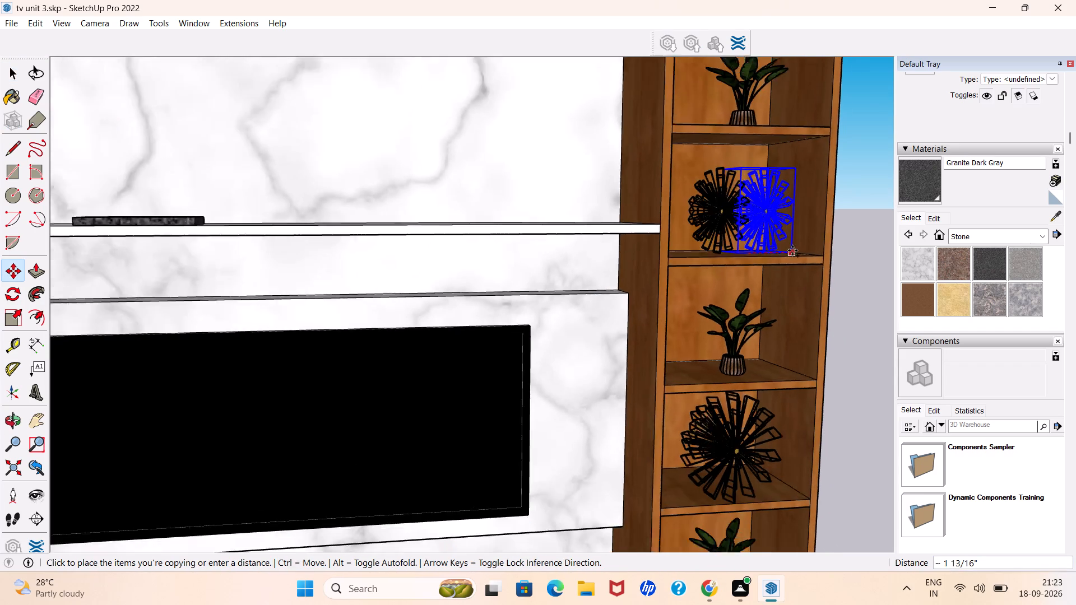
{"action": "scroll", "coordinate": [792, 250], "scroll_direction": "down", "scroll_amount": 16}
{"action": "scroll", "coordinate": [391, 432], "scroll_direction": "up", "scroll_amount": 4}
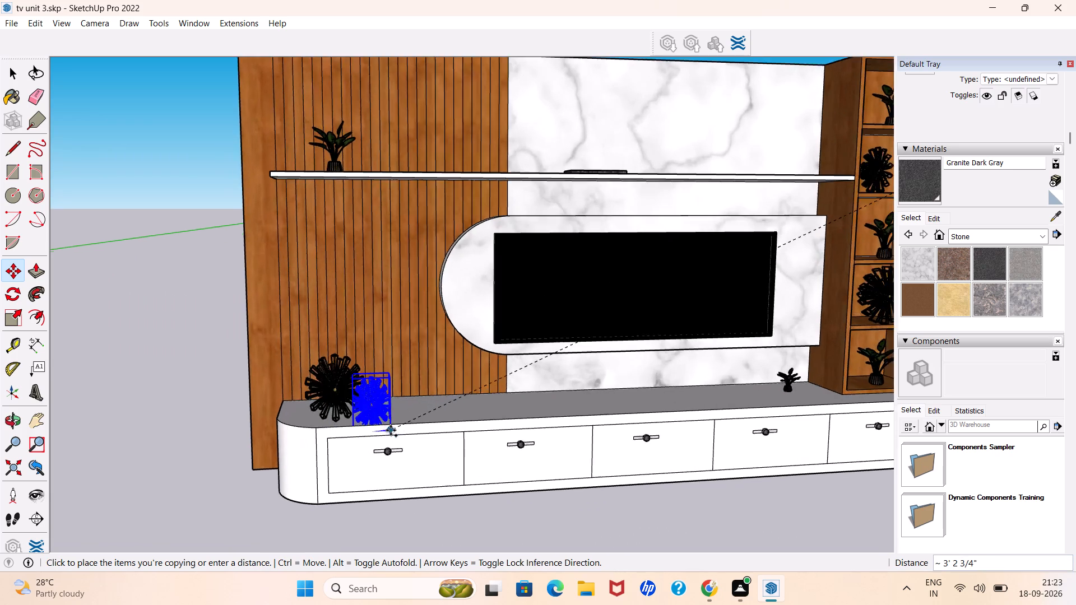
{"action": "scroll", "coordinate": [391, 430], "scroll_direction": "up", "scroll_amount": 8}
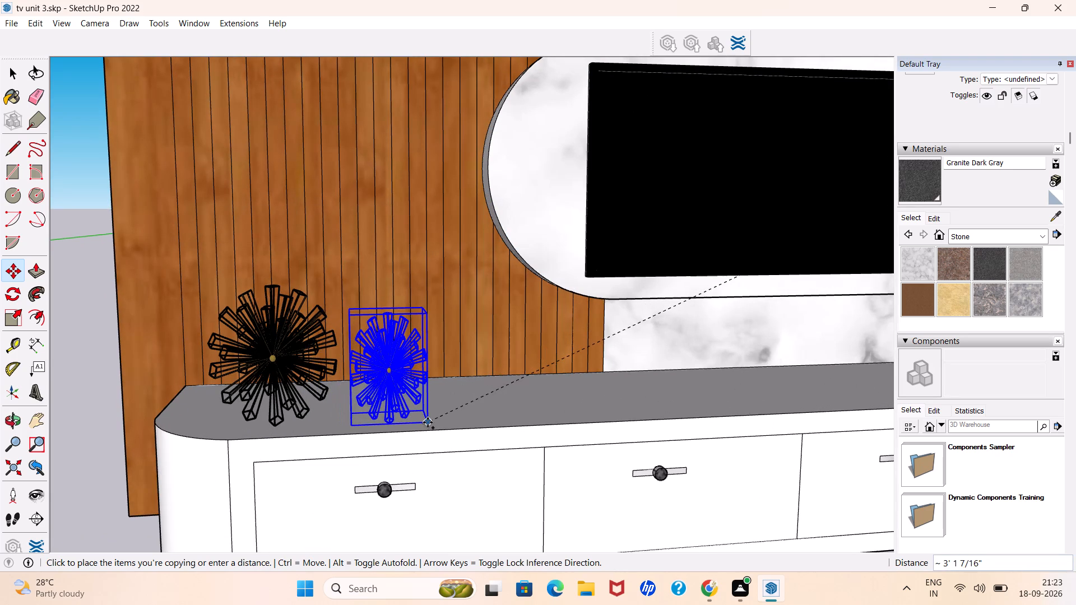
{"action": "left_click", "coordinate": [428, 416]}
{"action": "key", "text": "space"}
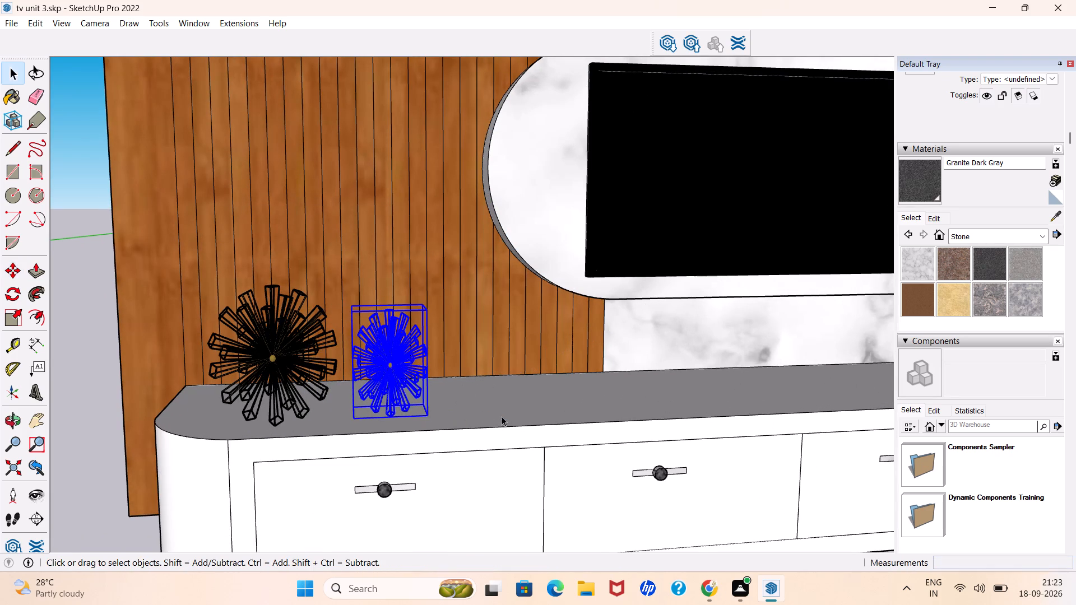
{"action": "scroll", "coordinate": [466, 385], "scroll_direction": "down", "scroll_amount": 2}
{"action": "left_click", "coordinate": [120, 307]}
Save the TV unit model with the two countertop starbursts in place, framed to show the whole unit.
{"action": "scroll", "coordinate": [113, 330], "scroll_direction": "down", "scroll_amount": 10}
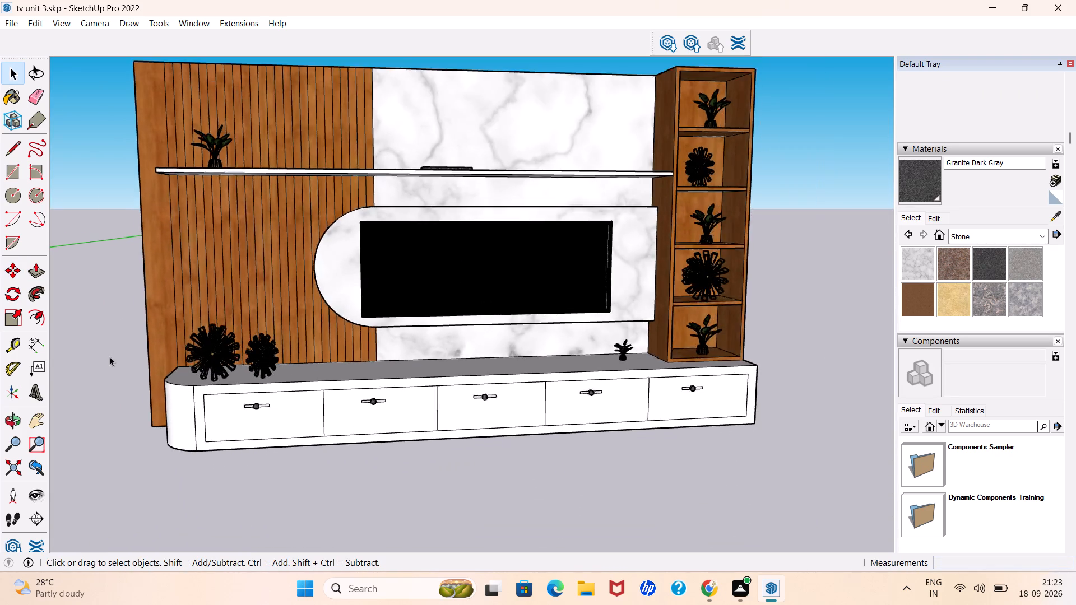
{"action": "scroll", "coordinate": [109, 359], "scroll_direction": "down", "scroll_amount": 5}
{"action": "key", "text": "ctrl+s"}
{"action": "scroll", "coordinate": [476, 474], "scroll_direction": "down", "scroll_amount": 9}
{"action": "scroll", "coordinate": [517, 447], "scroll_direction": "down", "scroll_amount": 3}
{"action": "middle_click_drag", "start_coordinate": [681, 417], "coordinate": [585, 425]}
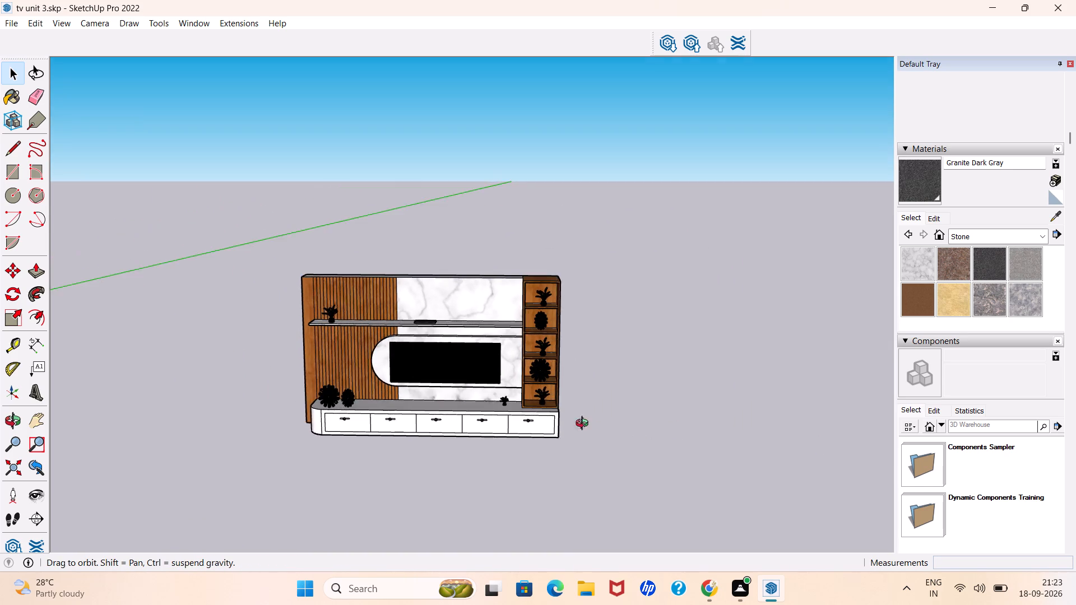
{"action": "middle_click_drag", "start_coordinate": [585, 425], "coordinate": [570, 426]}
{"action": "scroll", "coordinate": [462, 378], "scroll_direction": "up", "scroll_amount": 8}
{"action": "key", "text": "ctrl+s"}
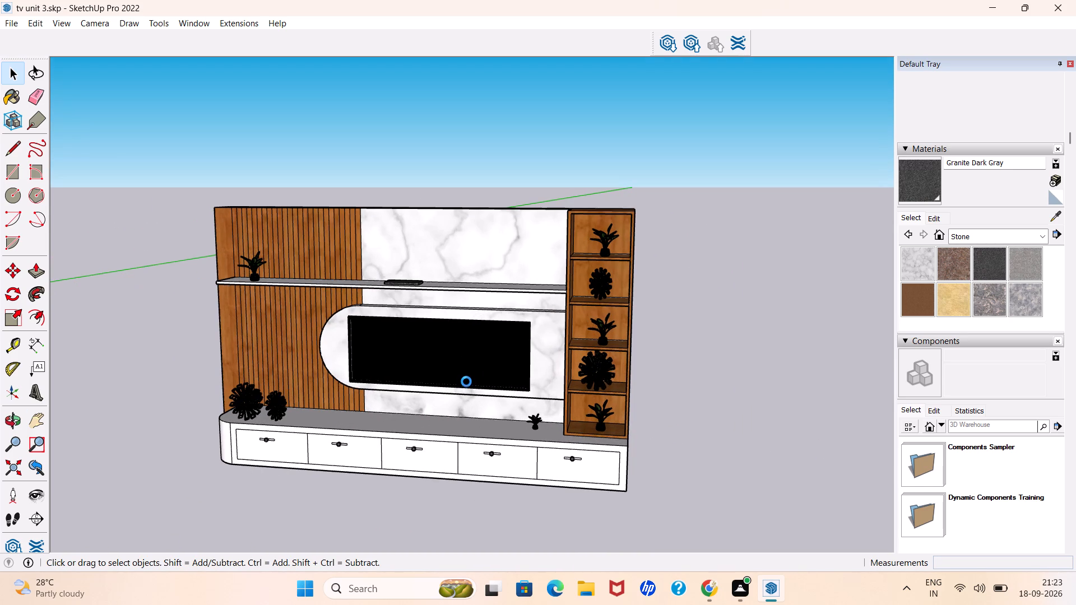